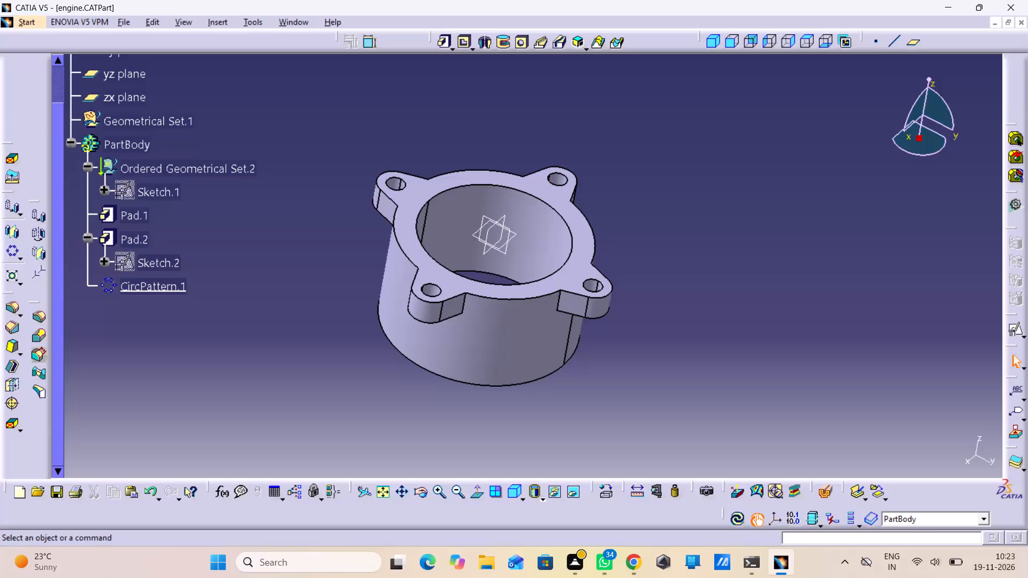
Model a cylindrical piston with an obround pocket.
Create a new part named Part3 with hybrid design, a geometrical set and an ordered geometrical set enabled.
middle_click(611, 356)
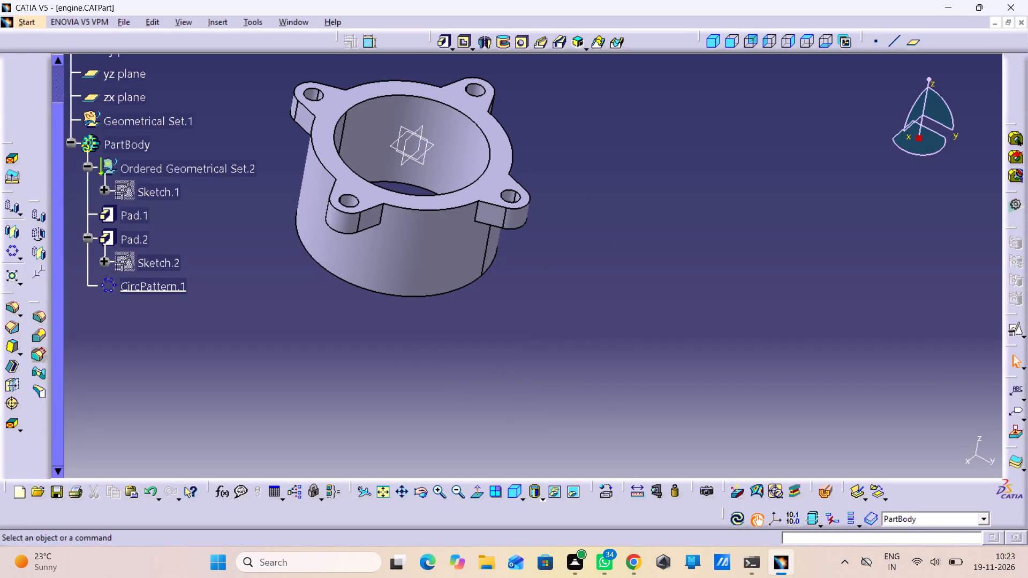
key(alt+s)
key(m)
key(p)
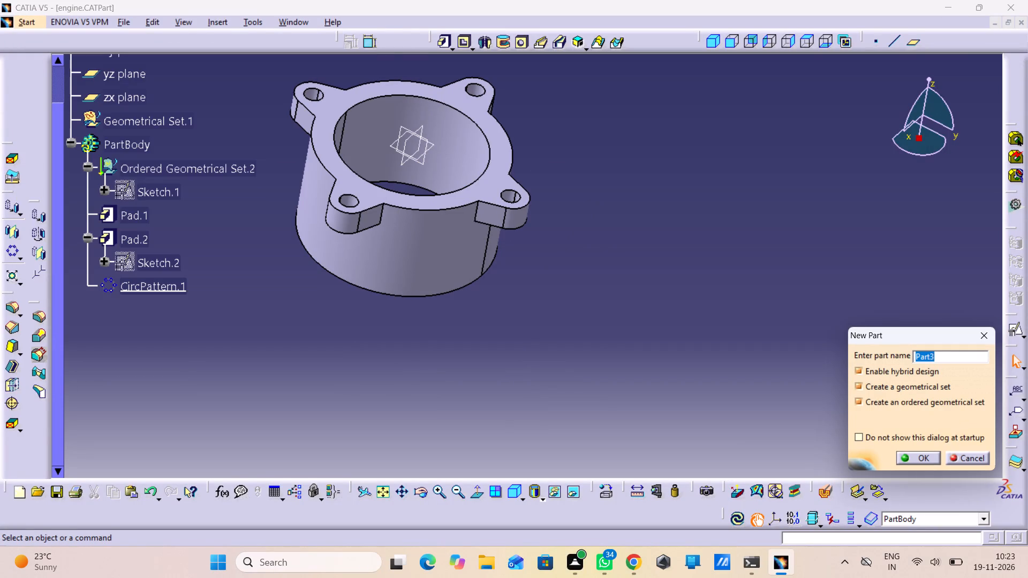
click(910, 456)
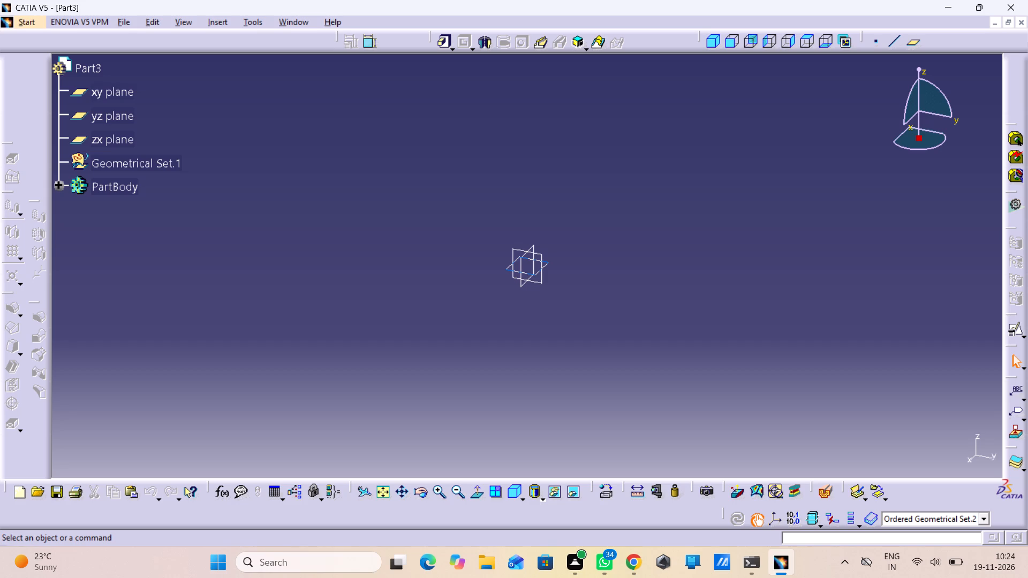
Start a positioned sketch on the xy plane with the axes swapped and the V direction reversed.
click(538, 269)
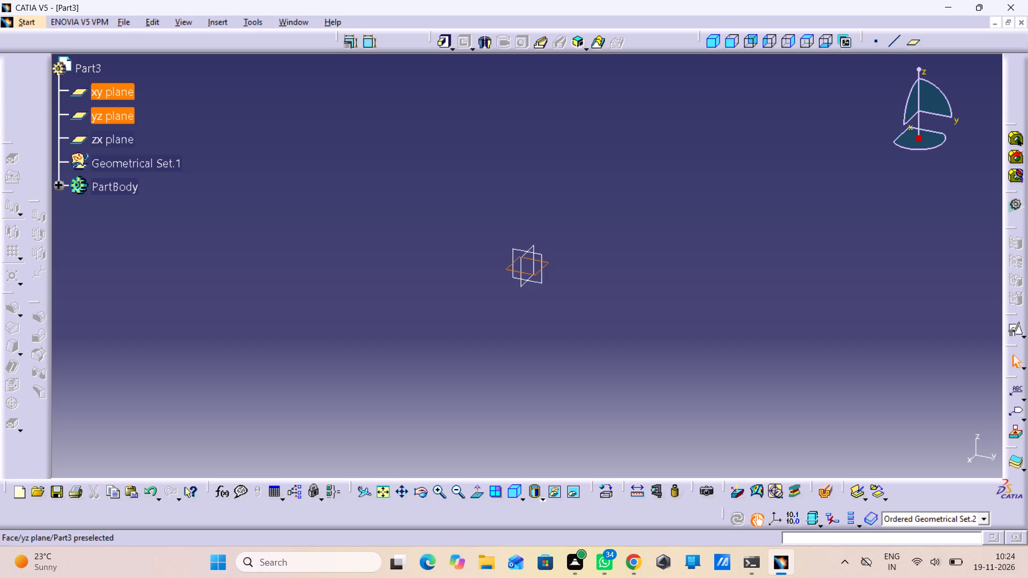
click(1015, 333)
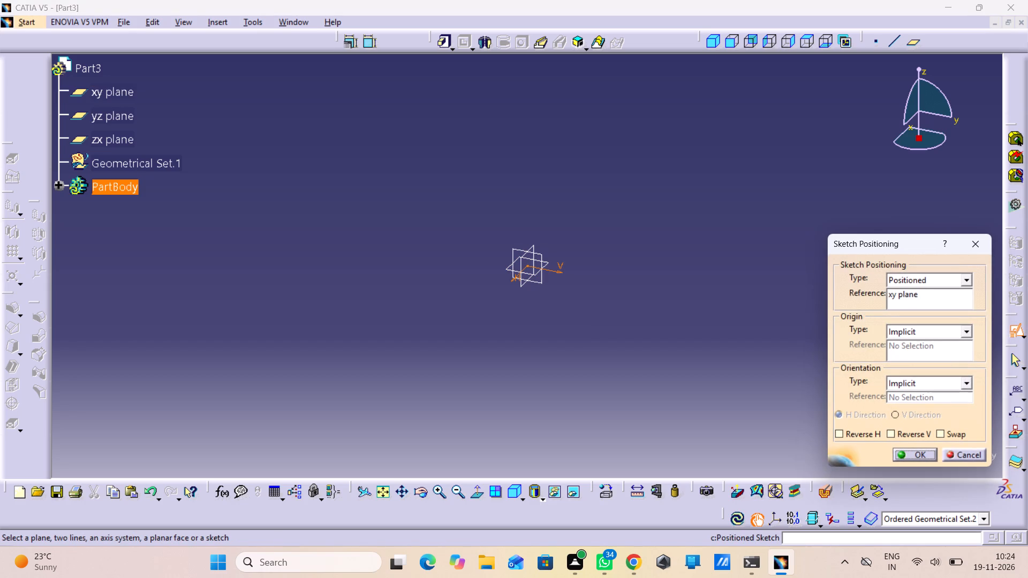
click(944, 436)
drag(917, 434, 911, 440)
click(900, 458)
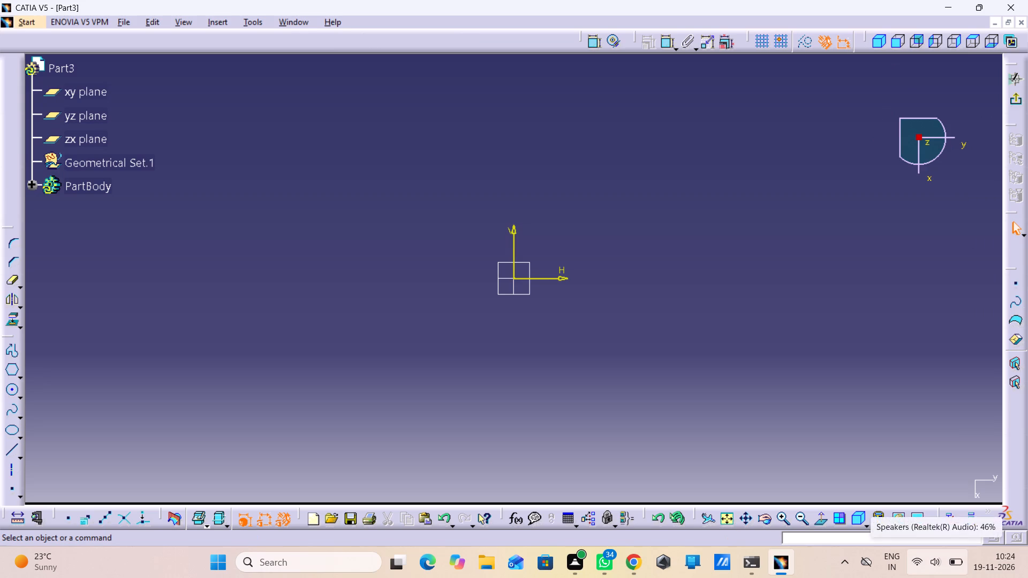
Sketch a circle centred on the sketch origin, extending slightly beyond the tip of the V axis arrow.
double_click(14, 392)
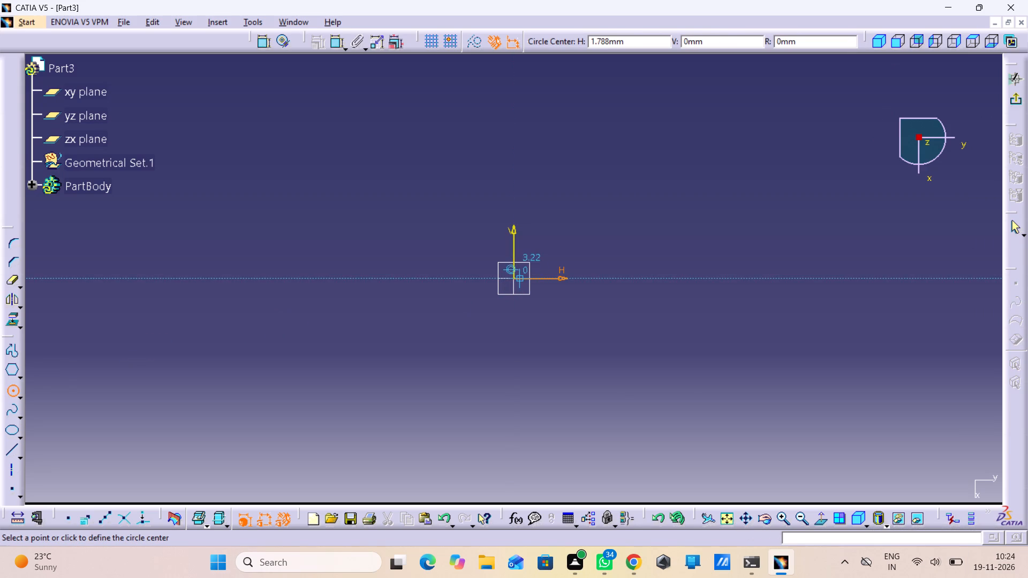
click(515, 278)
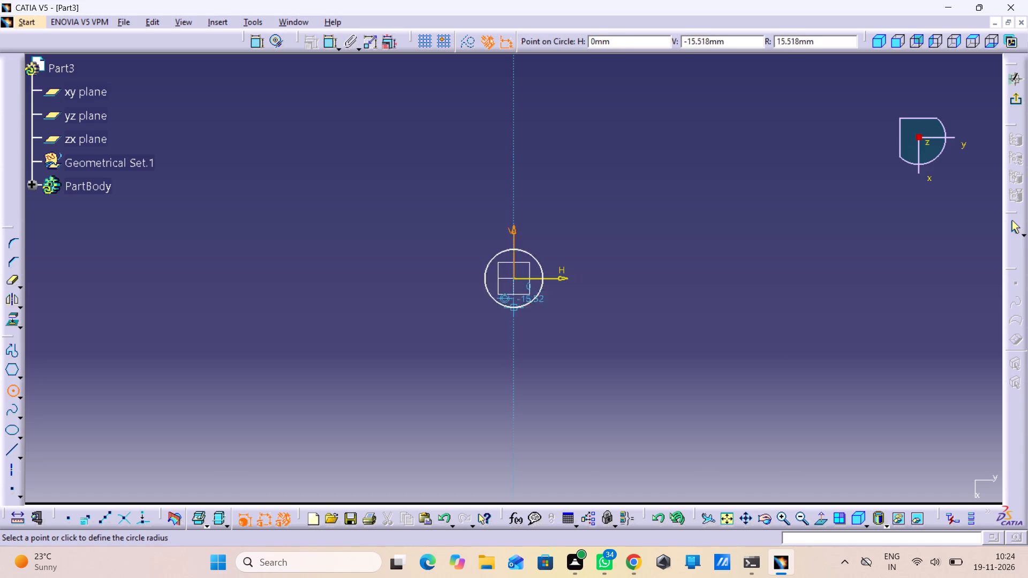
click(527, 335)
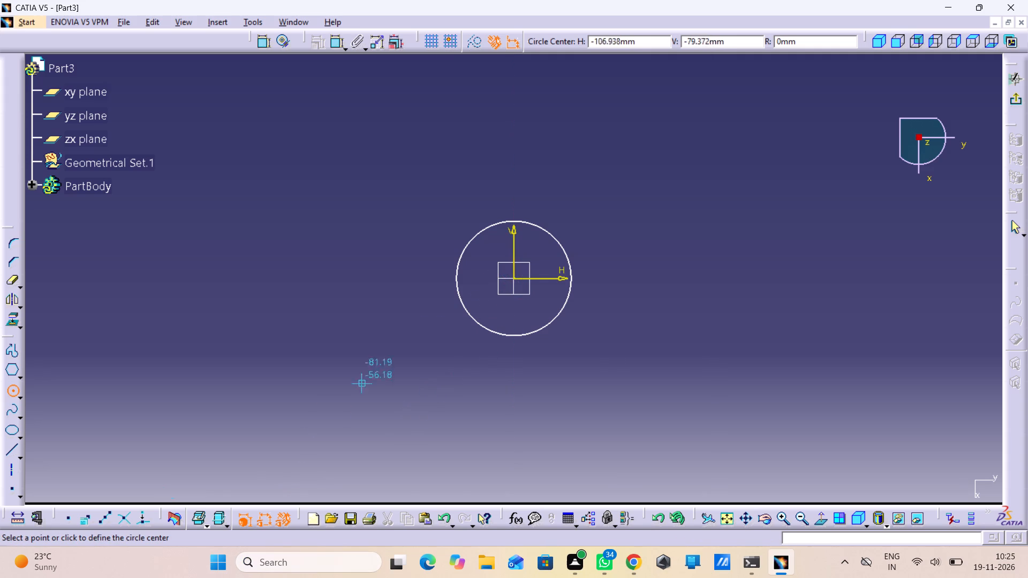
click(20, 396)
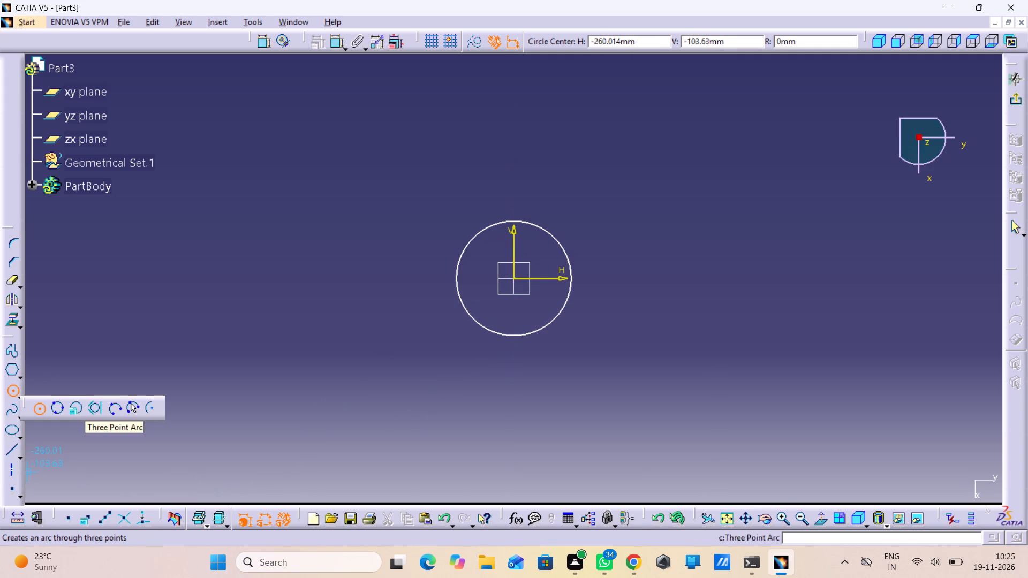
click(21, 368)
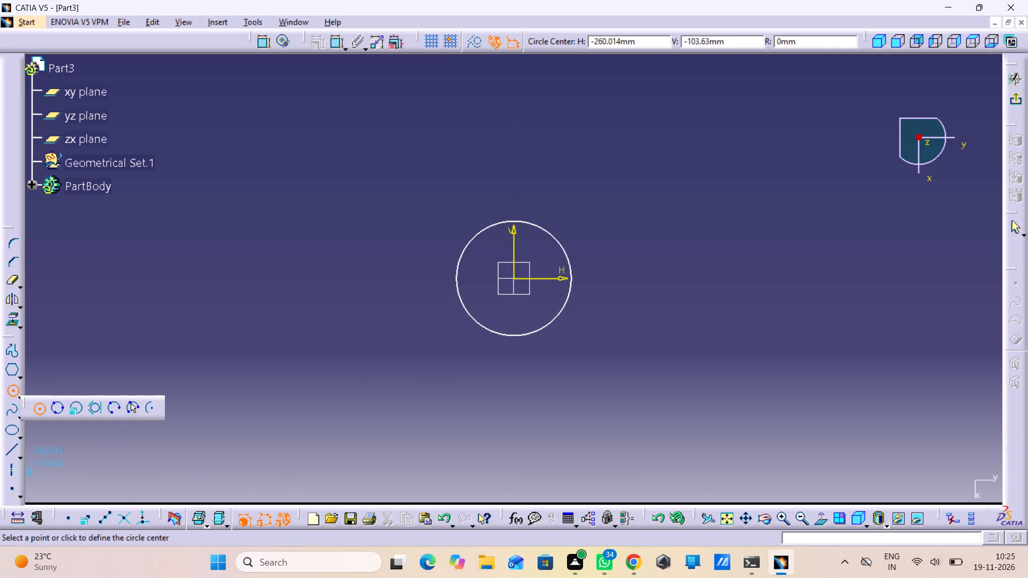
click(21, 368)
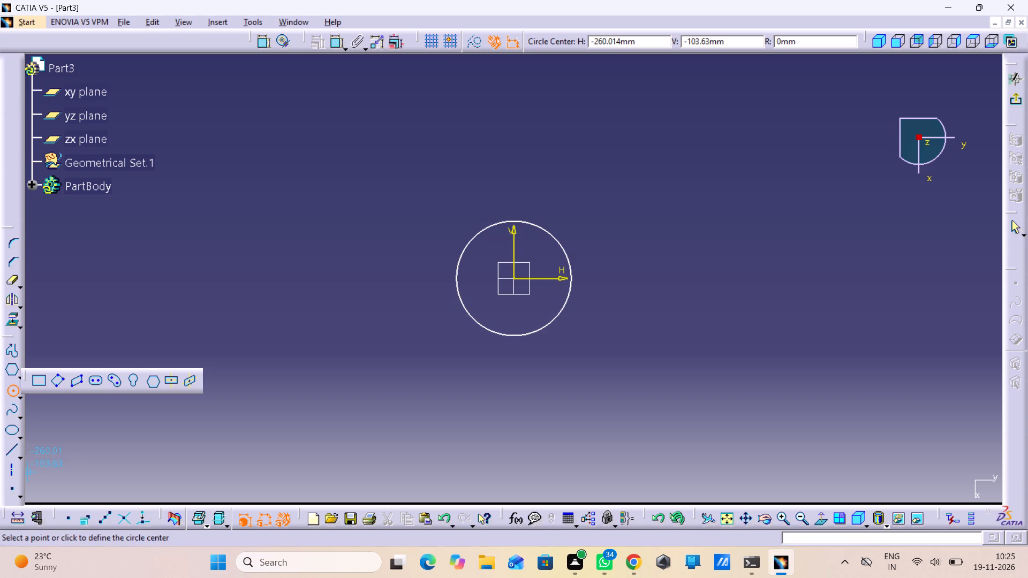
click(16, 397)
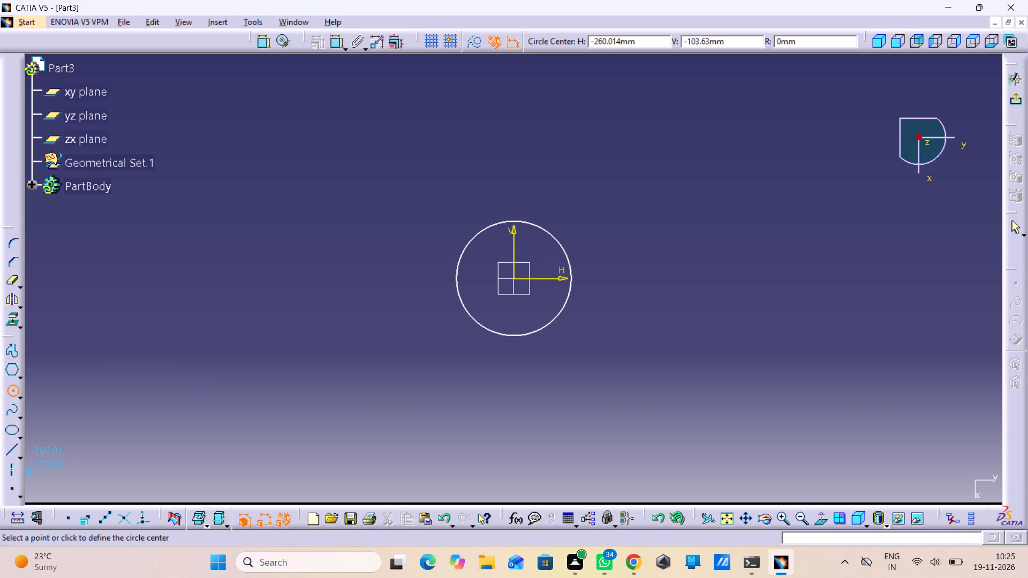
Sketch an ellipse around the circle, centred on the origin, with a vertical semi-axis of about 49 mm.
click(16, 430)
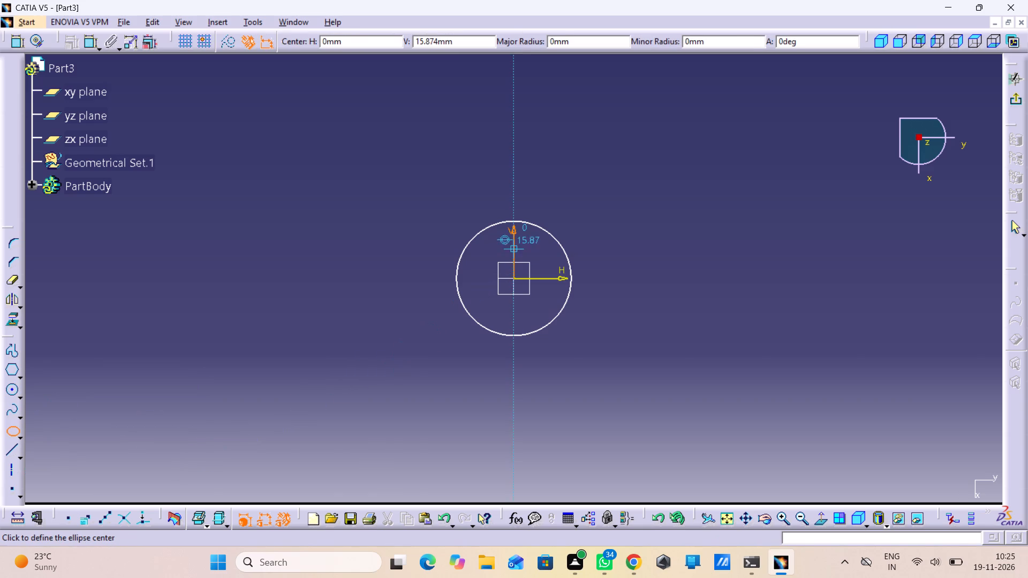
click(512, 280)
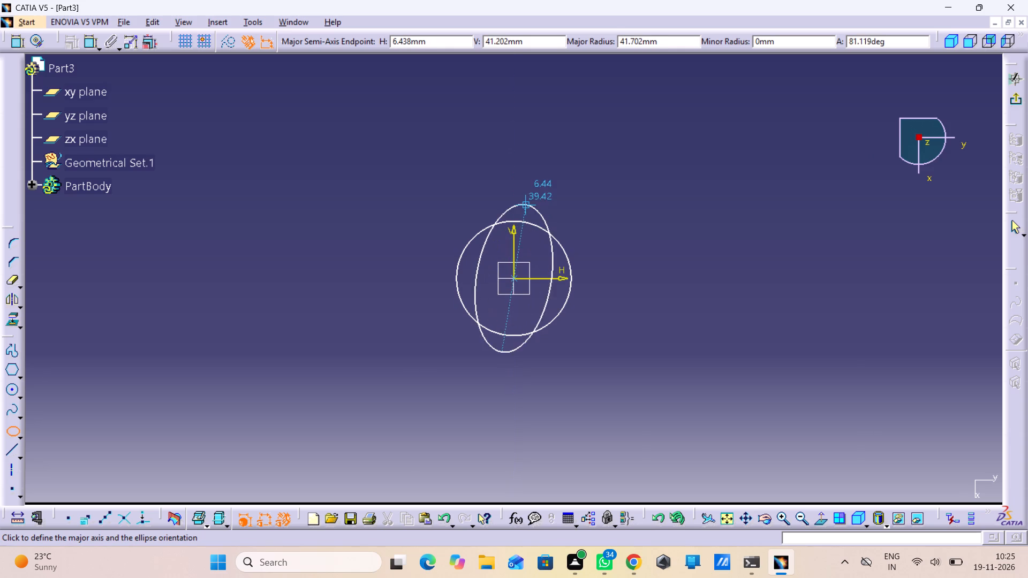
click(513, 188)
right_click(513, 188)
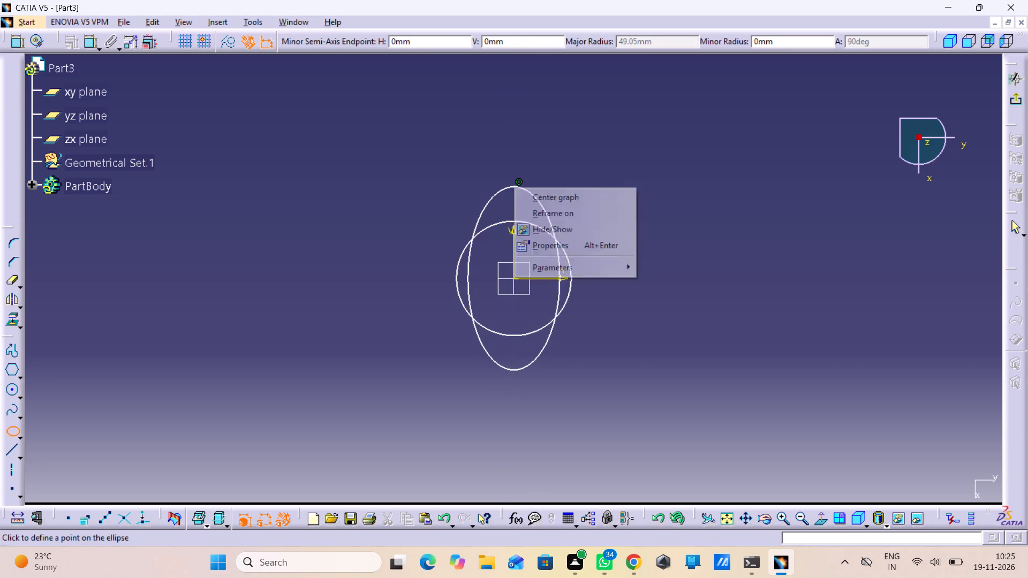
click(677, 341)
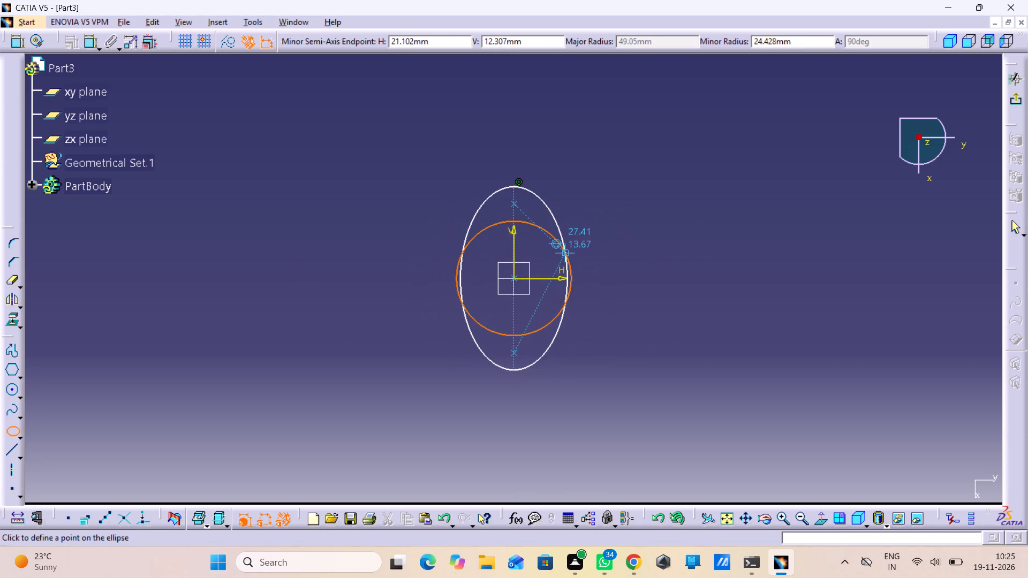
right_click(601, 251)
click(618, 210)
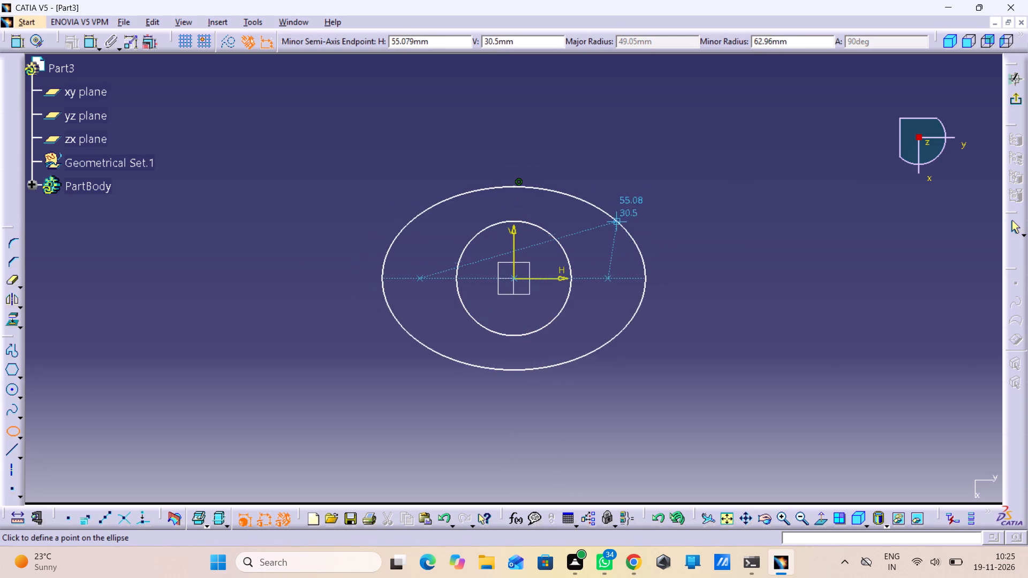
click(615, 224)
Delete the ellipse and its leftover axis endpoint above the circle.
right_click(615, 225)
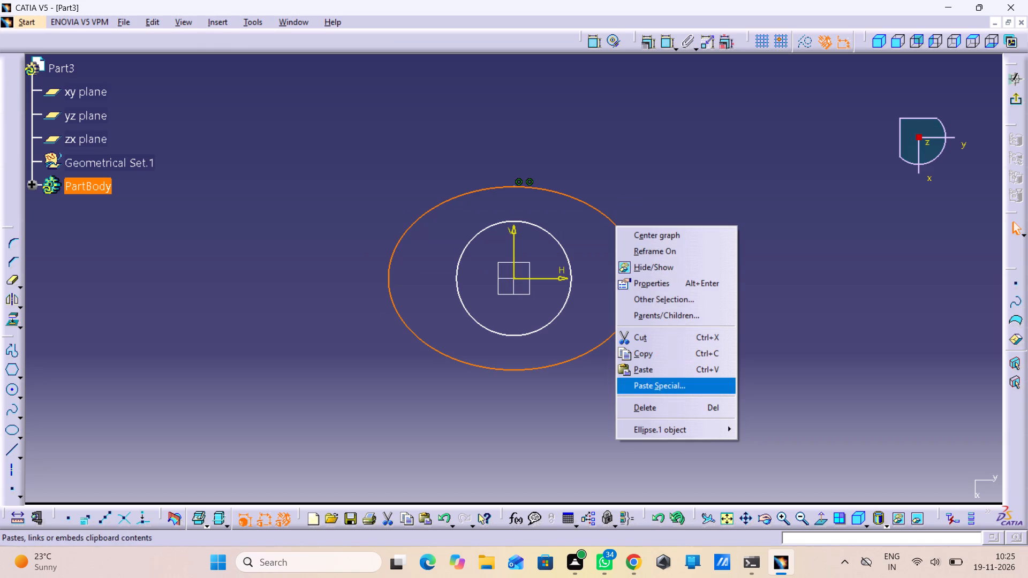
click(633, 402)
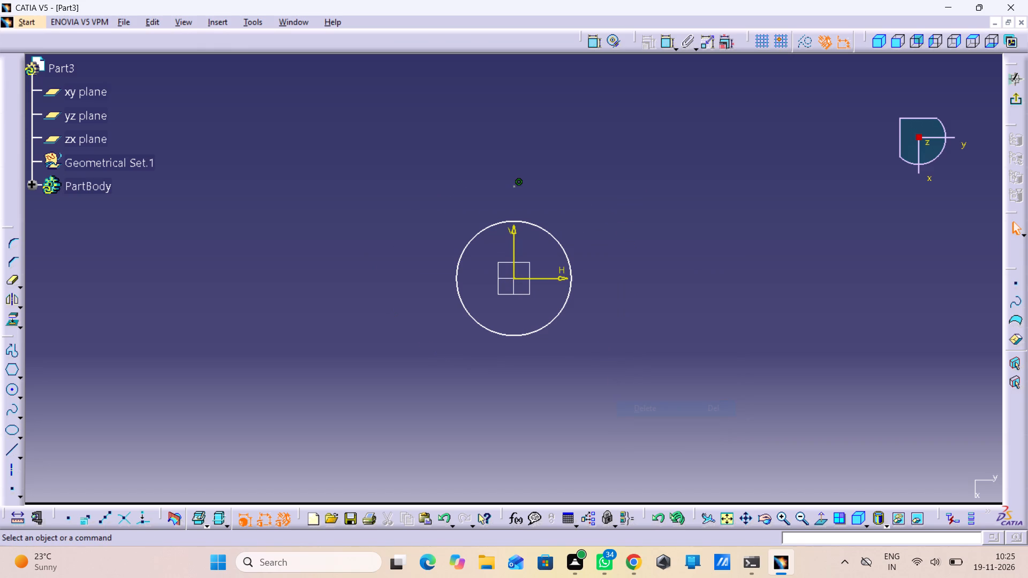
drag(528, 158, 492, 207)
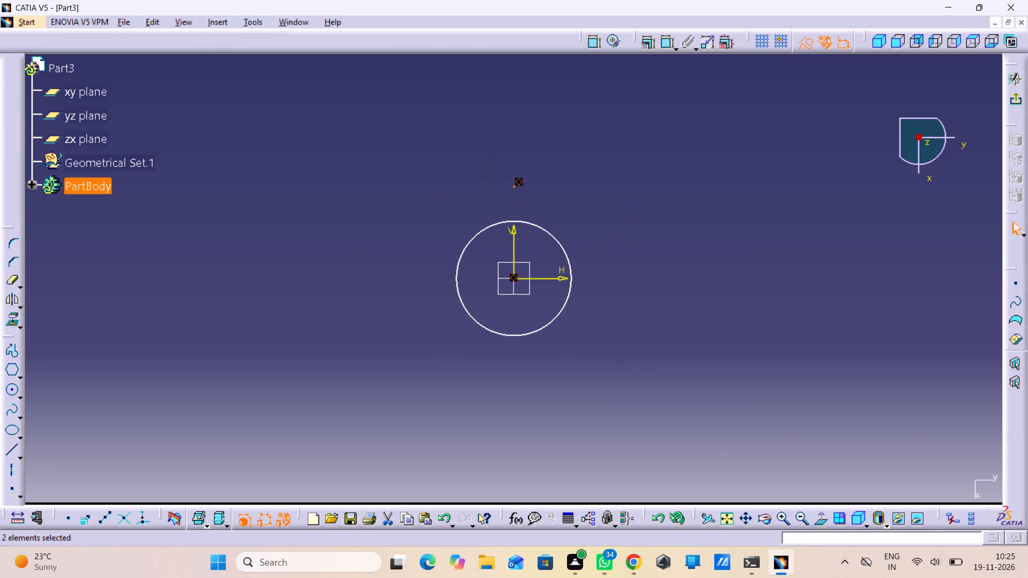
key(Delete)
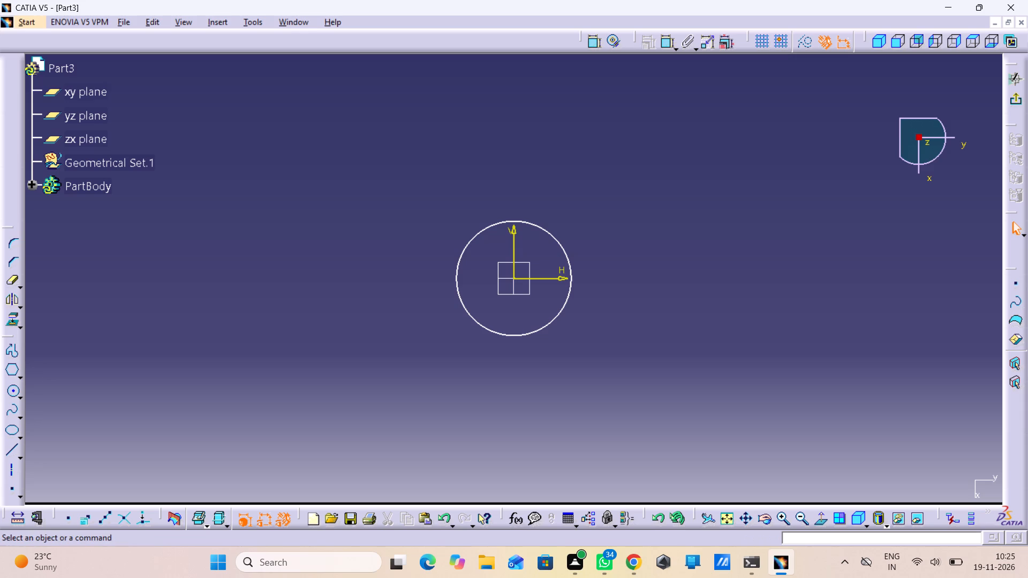
Sketch a closed vertical slot profile inside the circle, about 50 mm long, with two tangent end arcs of about 14 mm radius.
double_click(9, 354)
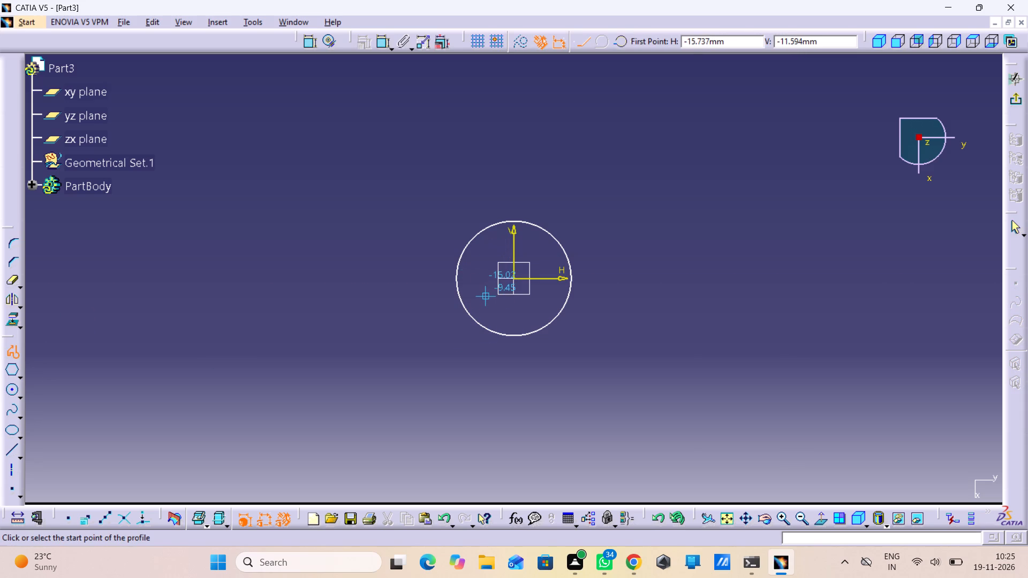
click(487, 292)
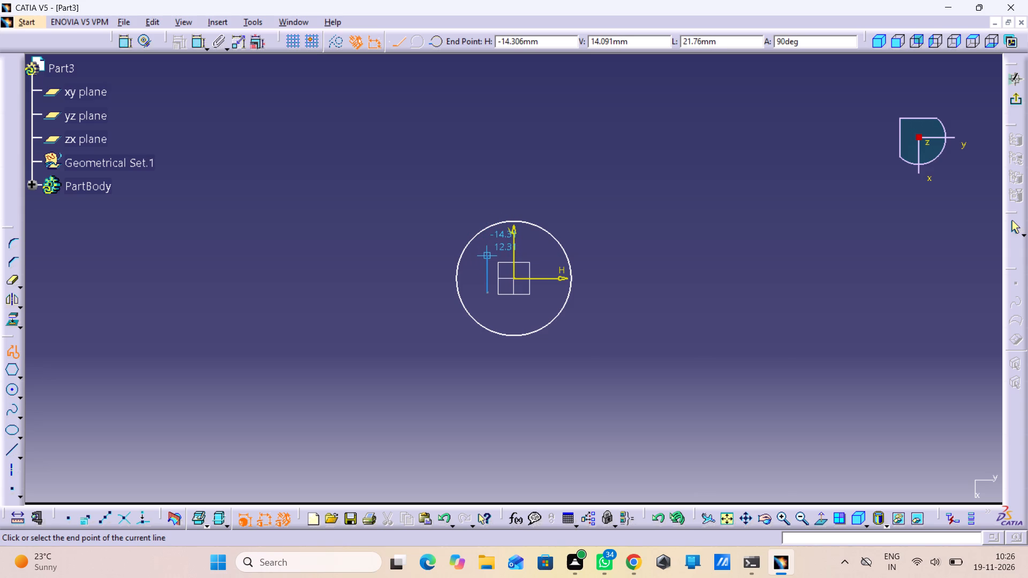
click(487, 253)
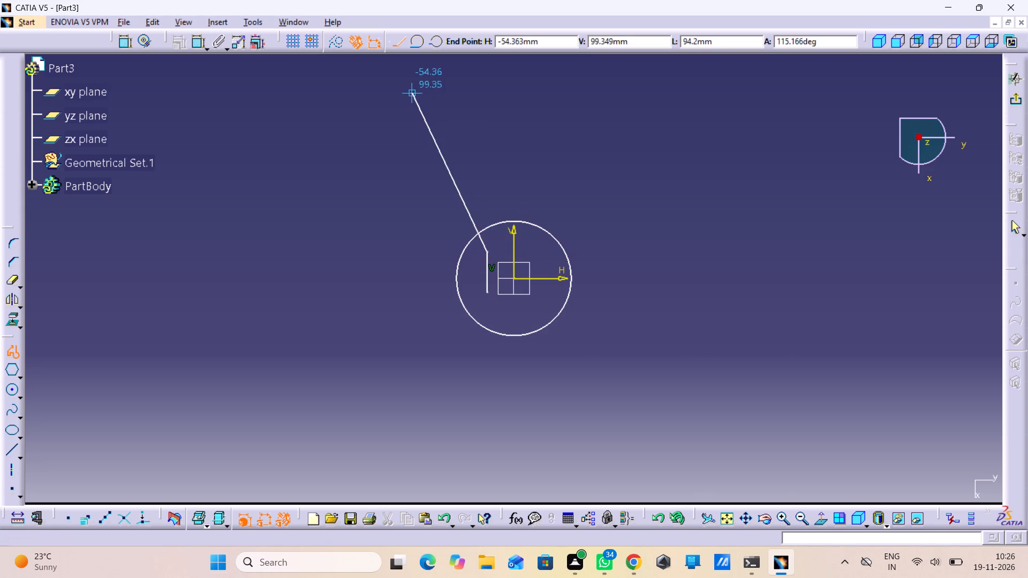
click(419, 41)
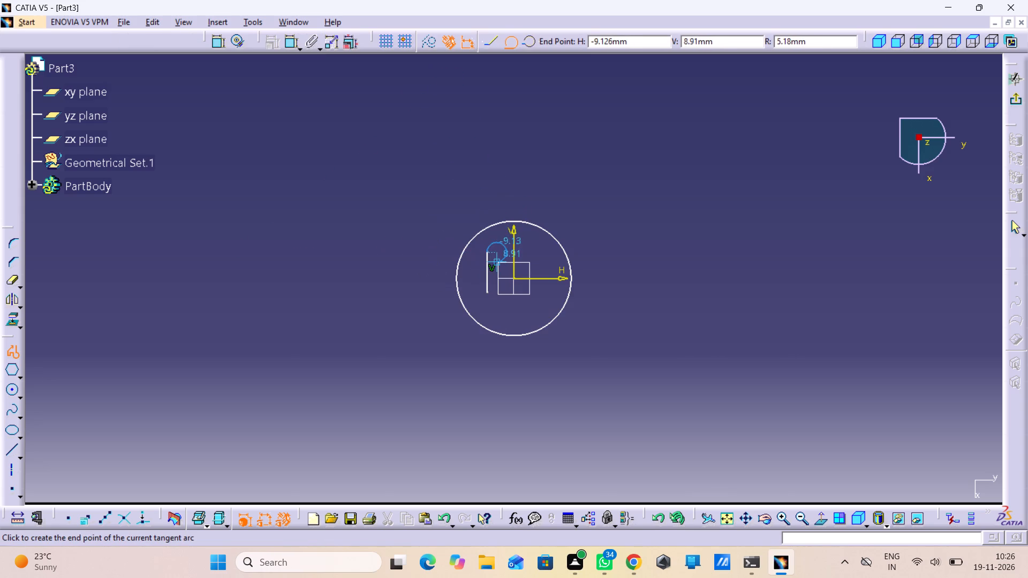
click(541, 255)
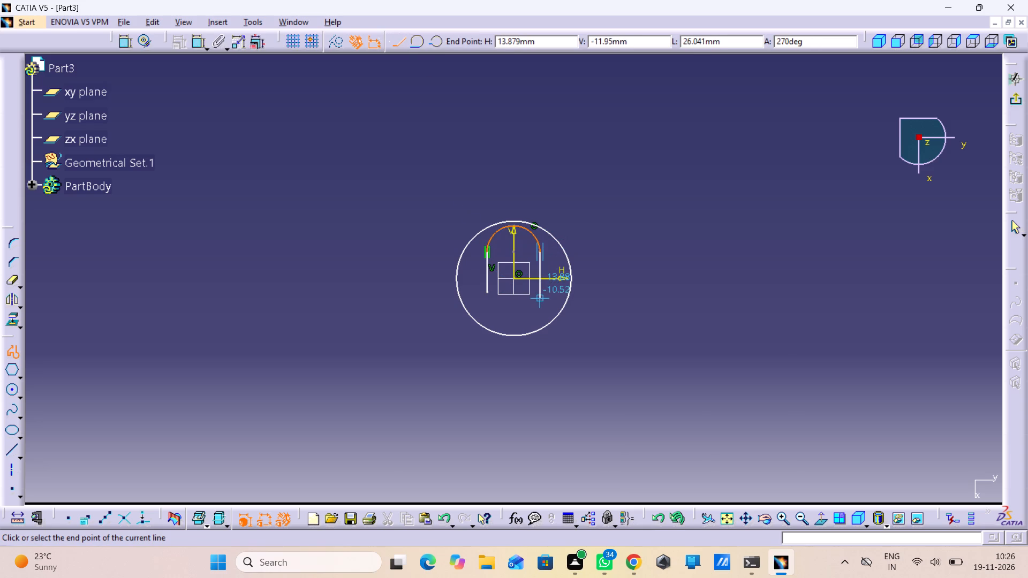
click(541, 293)
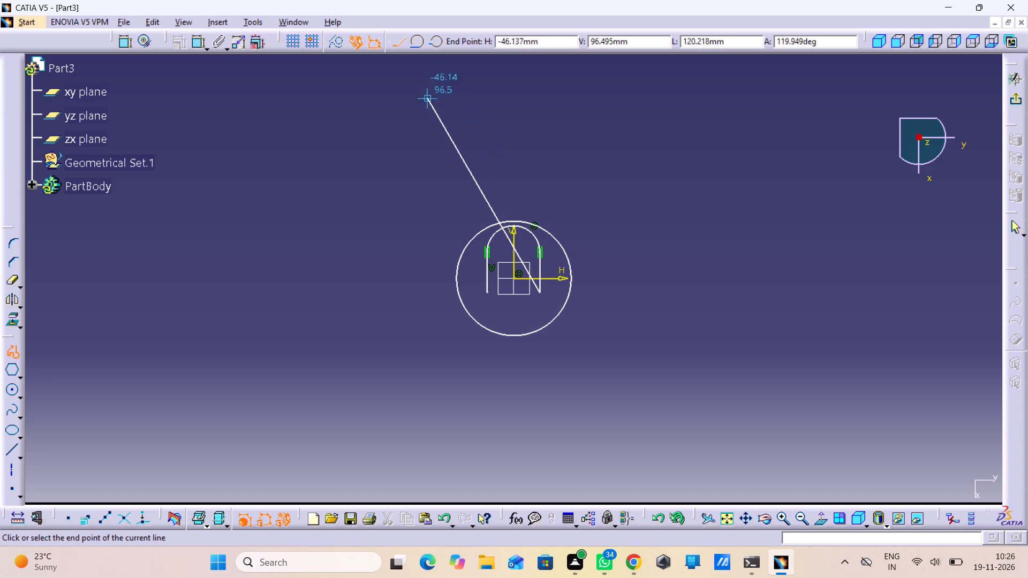
click(424, 41)
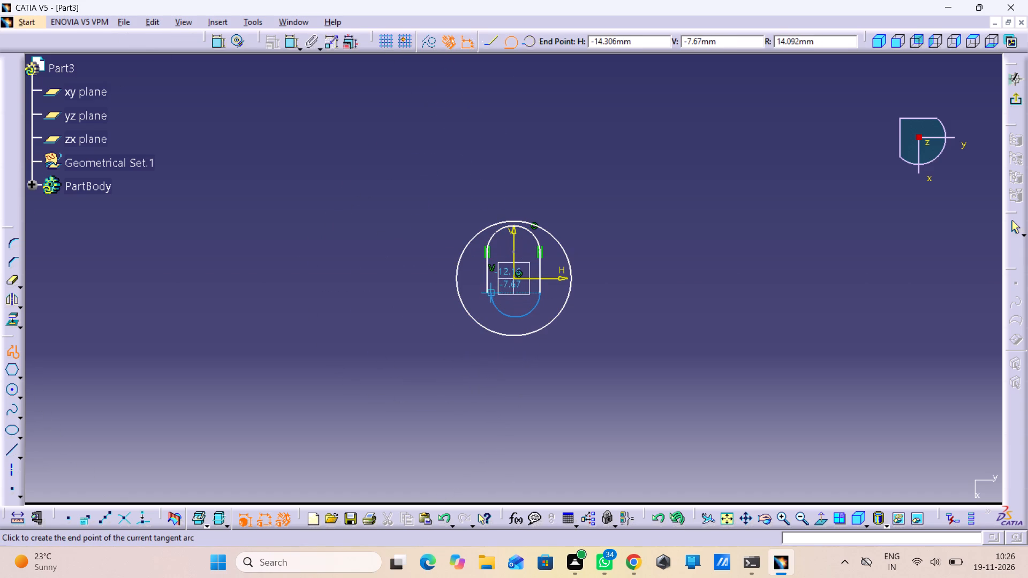
click(489, 292)
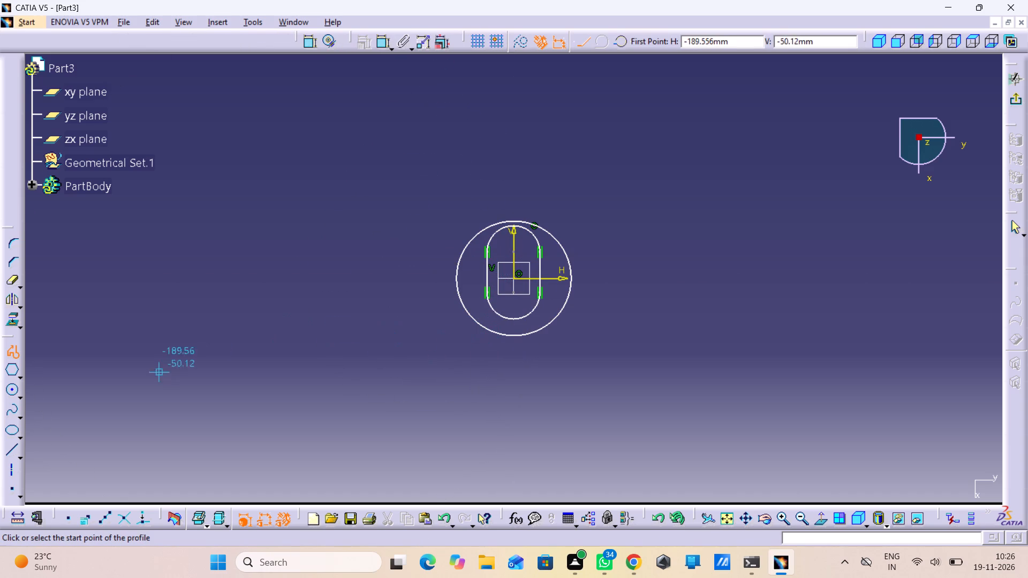
click(18, 355)
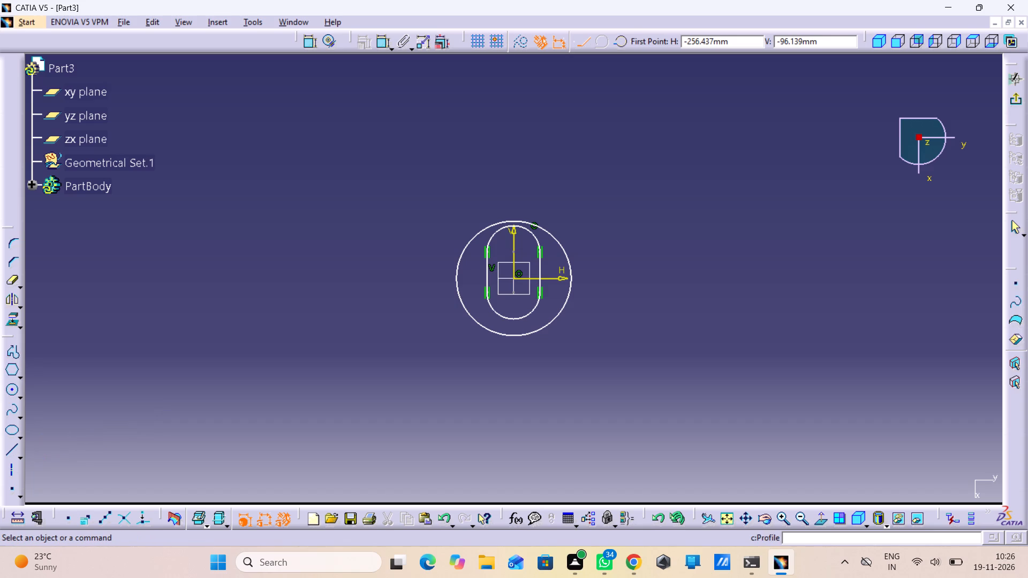
click(188, 396)
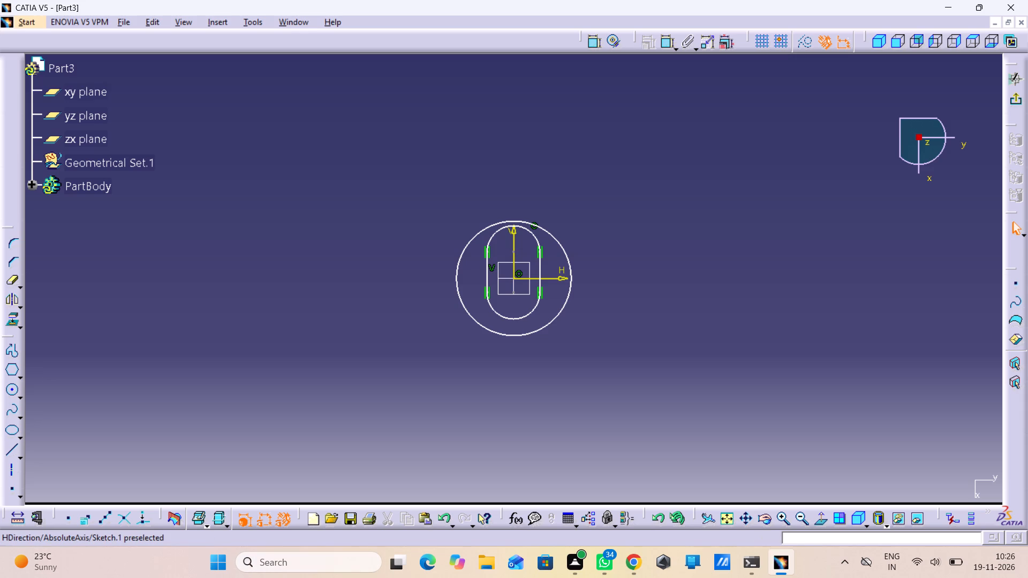
Constrain the slot's two end arcs as symmetric about the H axis.
click(529, 232)
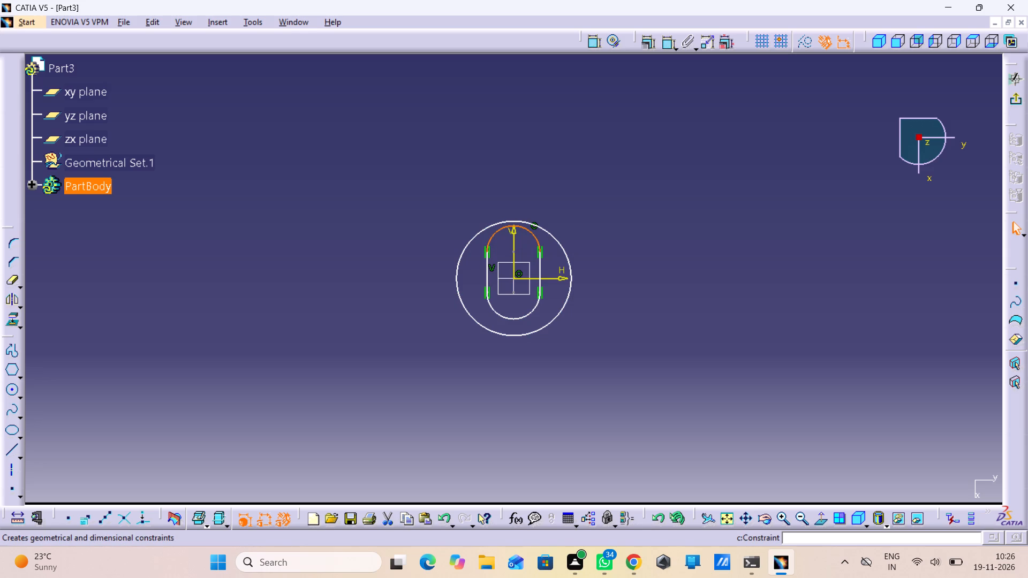
click(668, 47)
drag(668, 47, 668, 60)
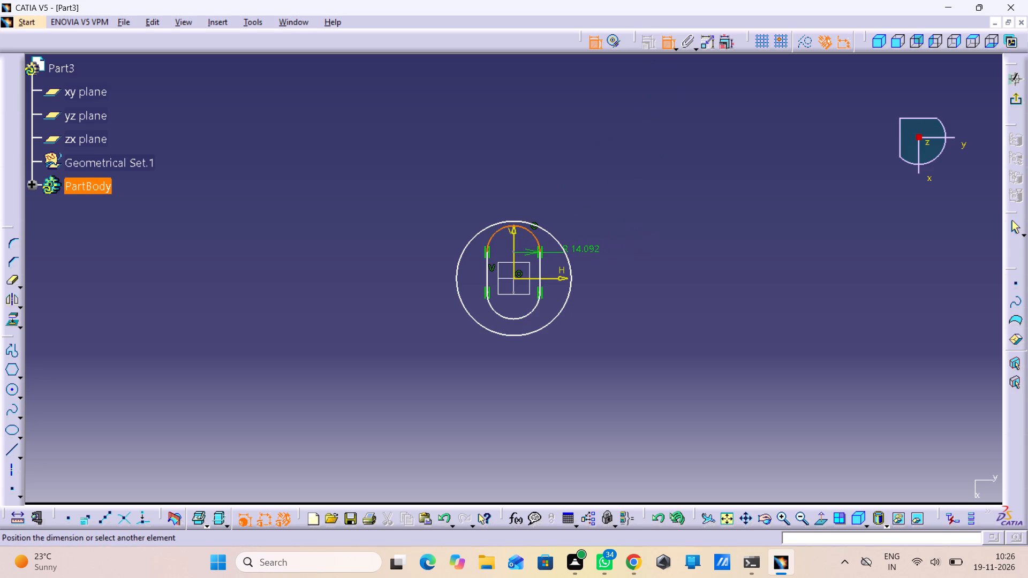
click(521, 316)
right_click(648, 262)
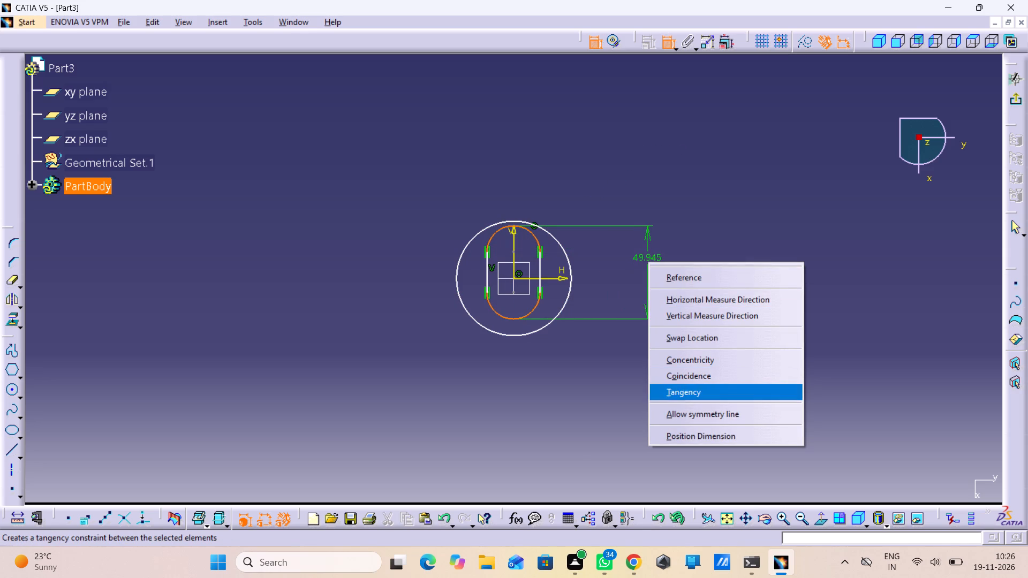
click(700, 419)
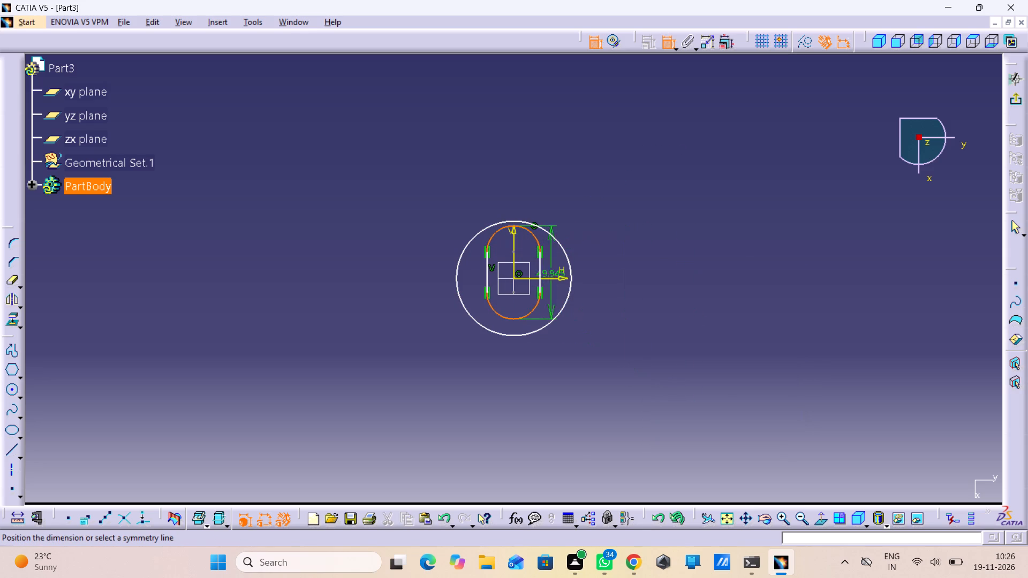
click(560, 278)
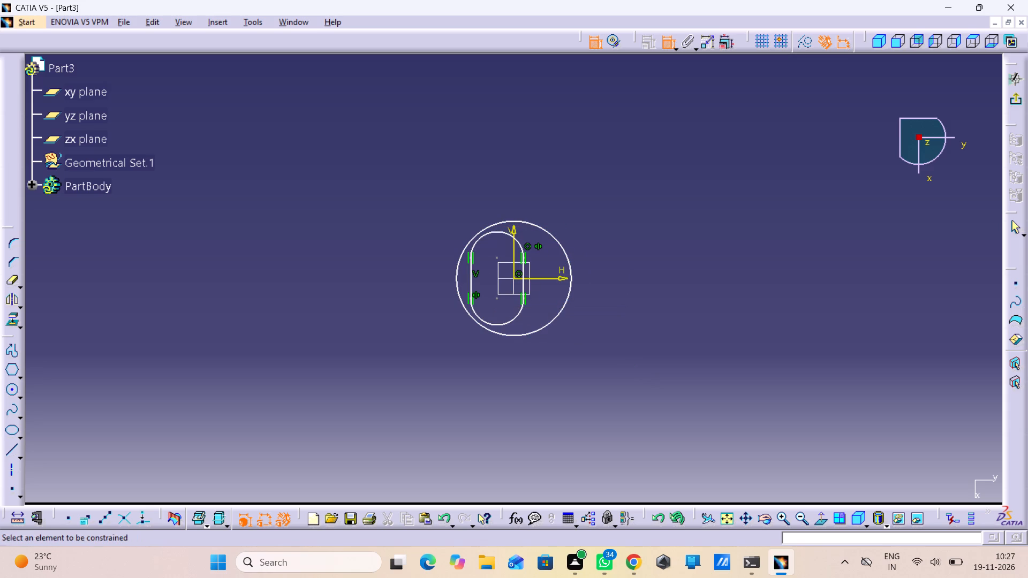
Constrain the slot's two straight sides as symmetric about the V axis.
click(473, 278)
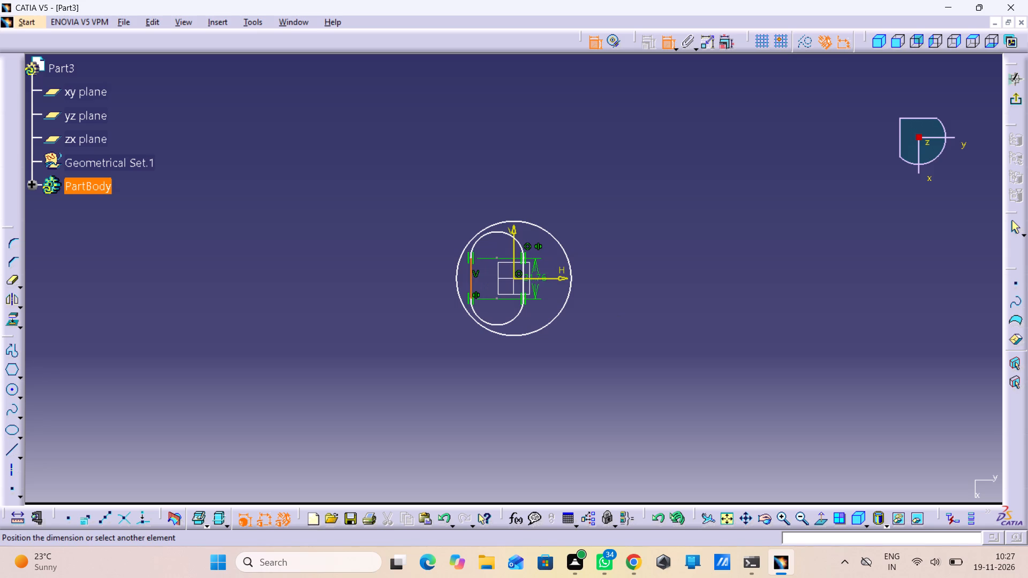
click(526, 285)
right_click(647, 202)
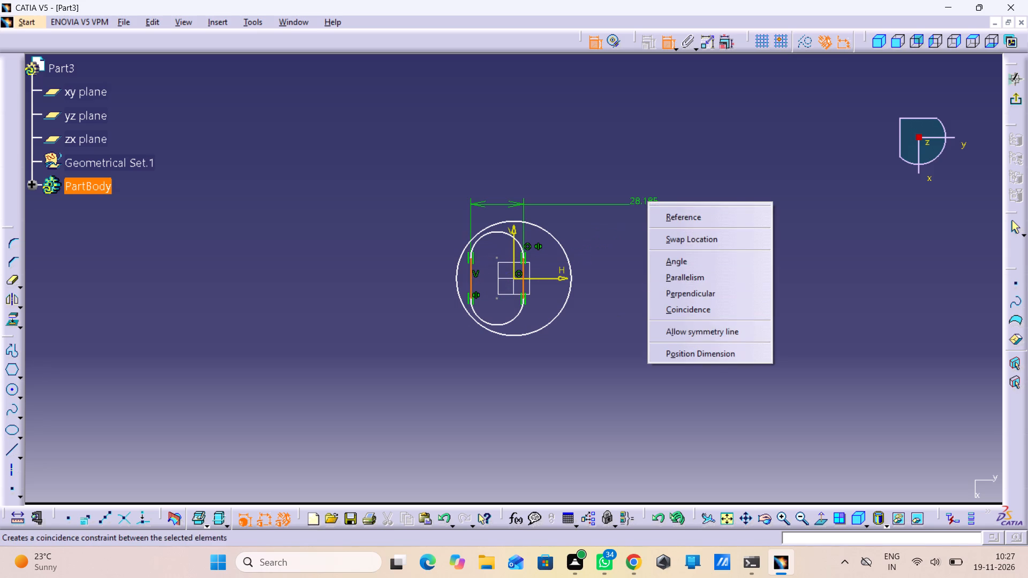
click(689, 323)
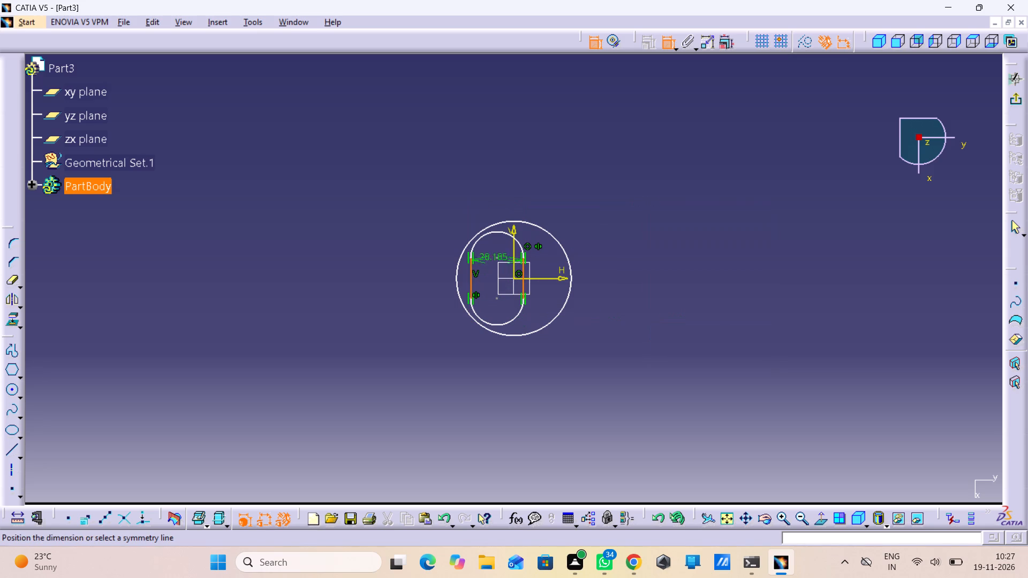
click(514, 252)
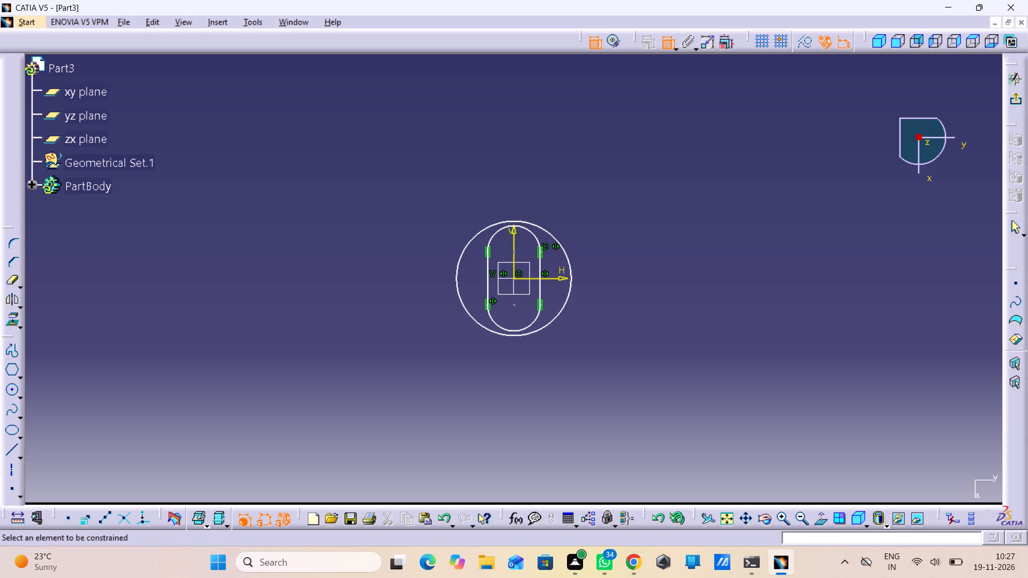
Dimension the outer circle's radius, placing the value above the circle.
click(545, 230)
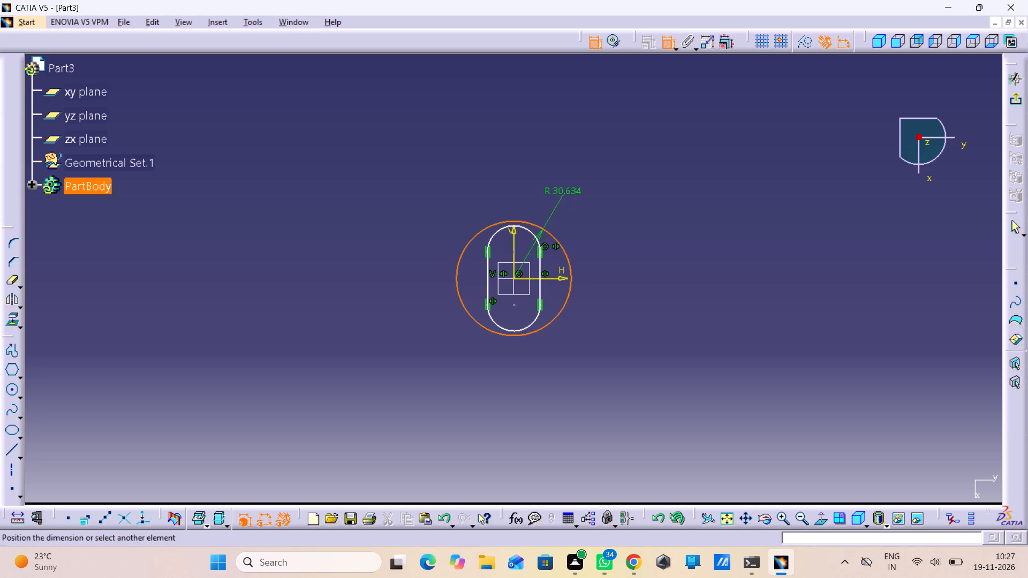
click(563, 193)
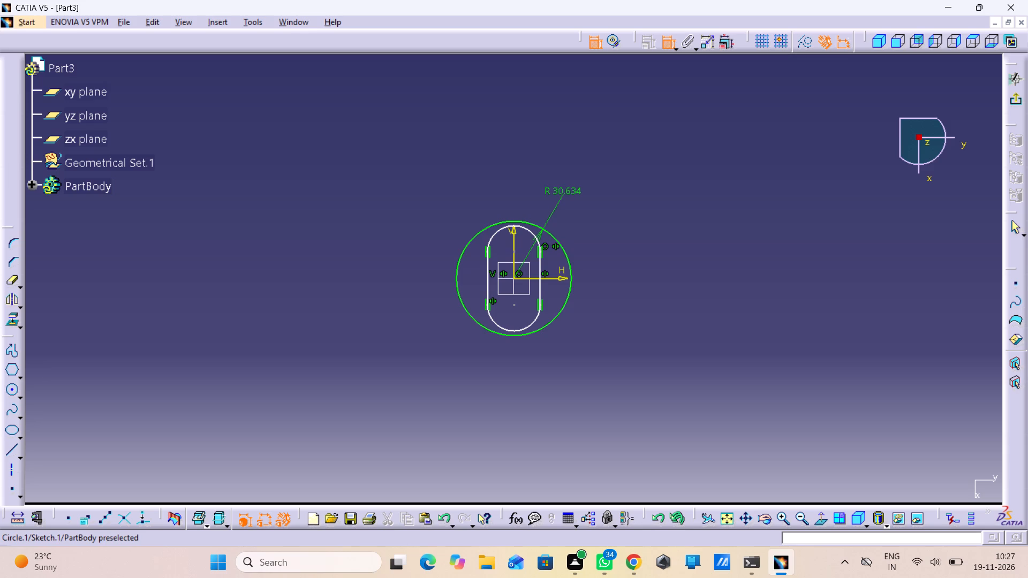
Dimension the slot's overall length between its two end arcs and set it to 18 mm.
click(523, 230)
click(496, 326)
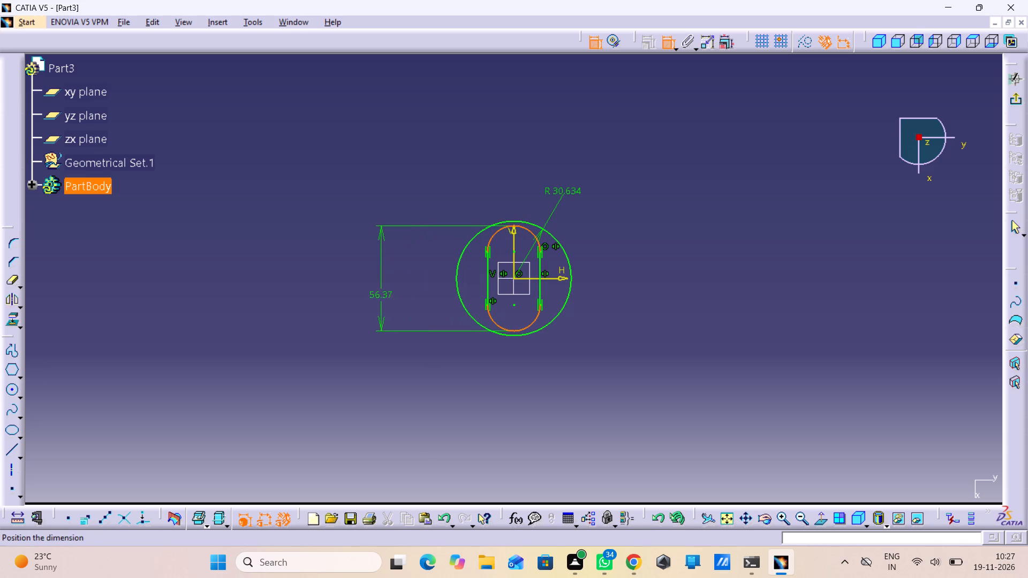
click(382, 289)
double_click(382, 283)
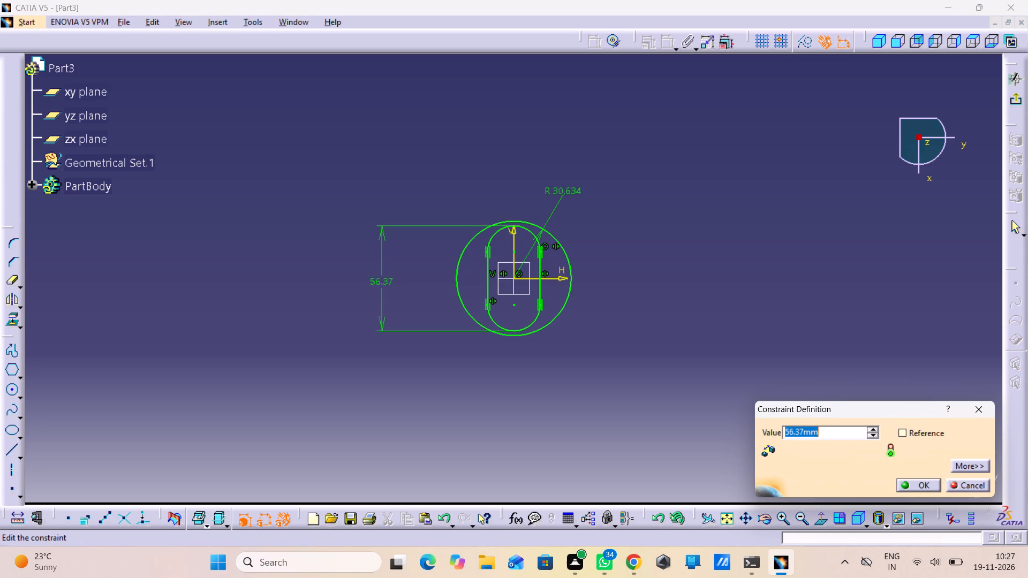
text(18)
key(Return)
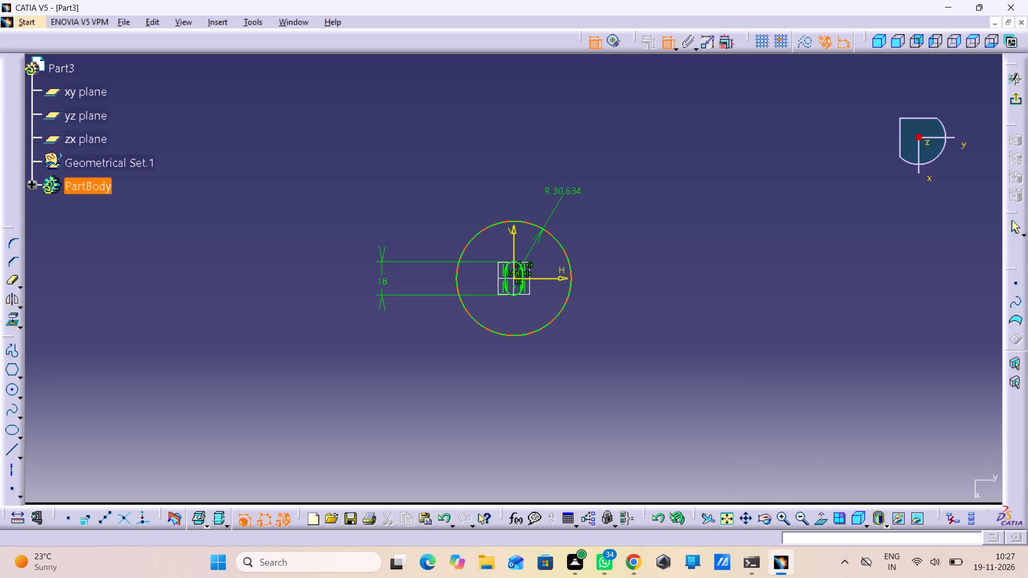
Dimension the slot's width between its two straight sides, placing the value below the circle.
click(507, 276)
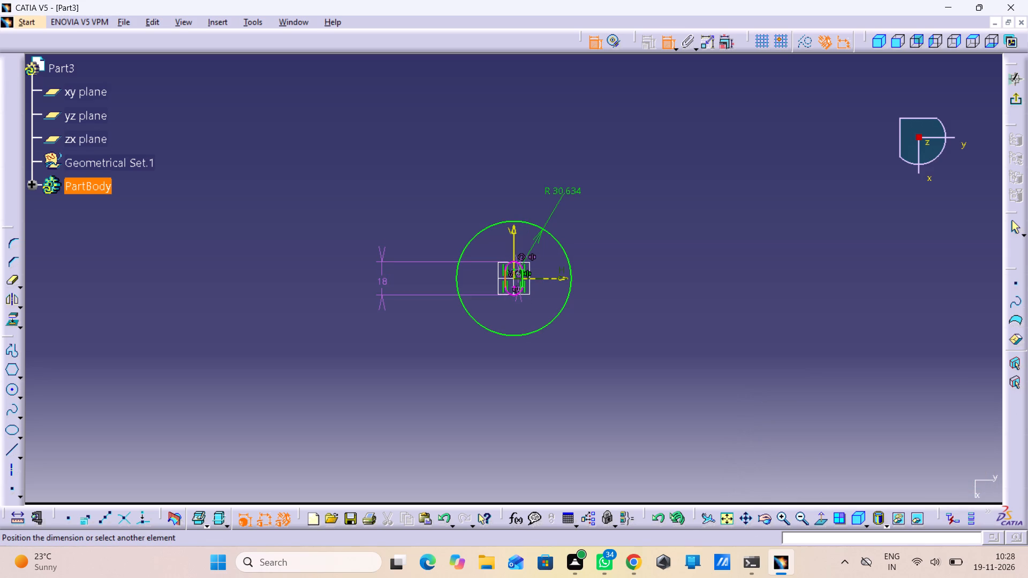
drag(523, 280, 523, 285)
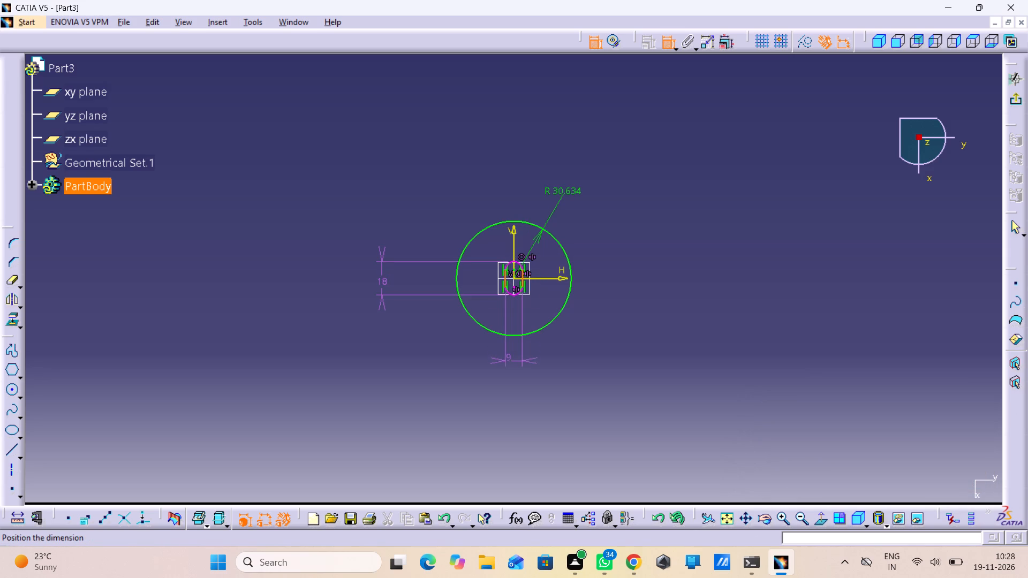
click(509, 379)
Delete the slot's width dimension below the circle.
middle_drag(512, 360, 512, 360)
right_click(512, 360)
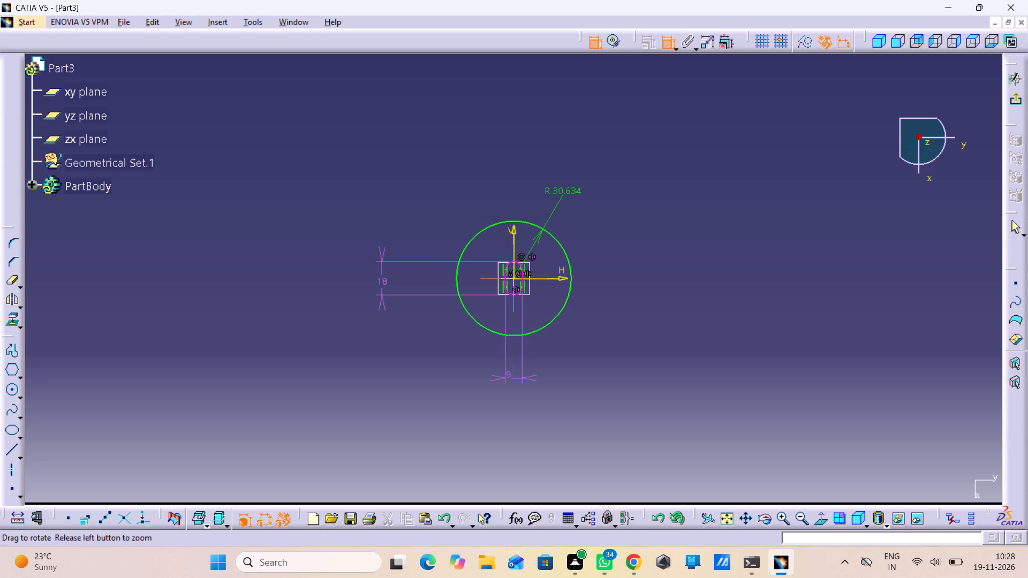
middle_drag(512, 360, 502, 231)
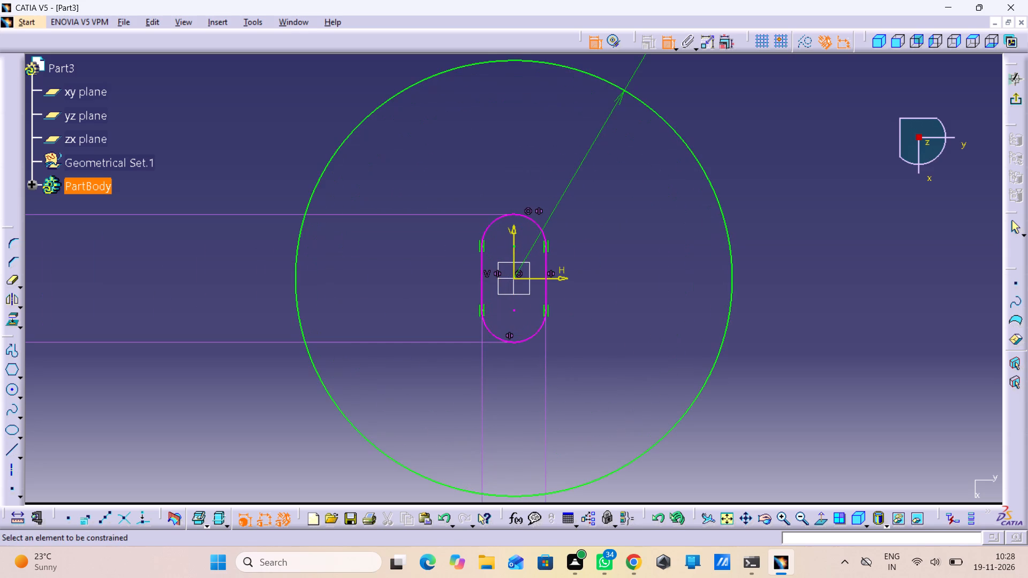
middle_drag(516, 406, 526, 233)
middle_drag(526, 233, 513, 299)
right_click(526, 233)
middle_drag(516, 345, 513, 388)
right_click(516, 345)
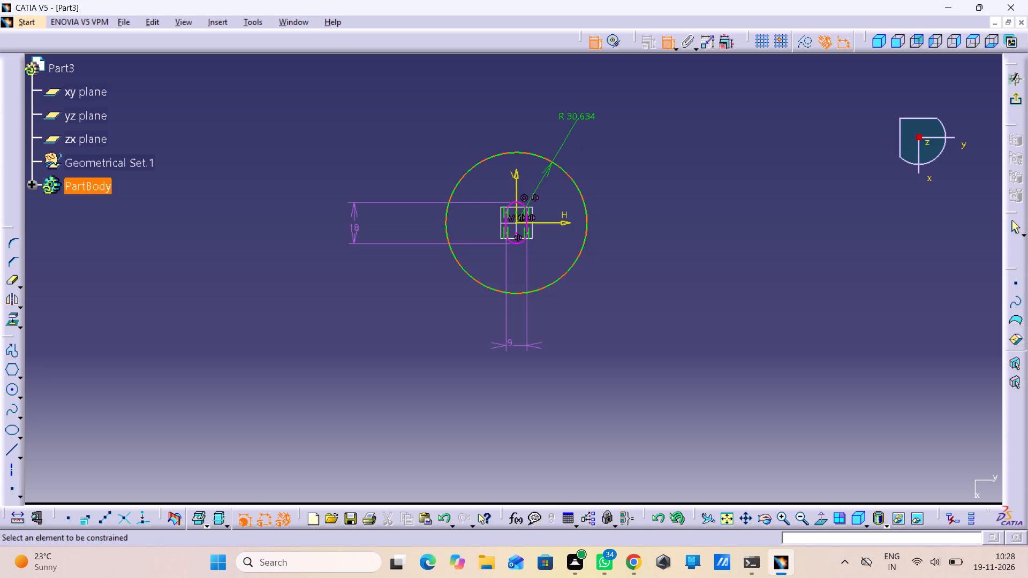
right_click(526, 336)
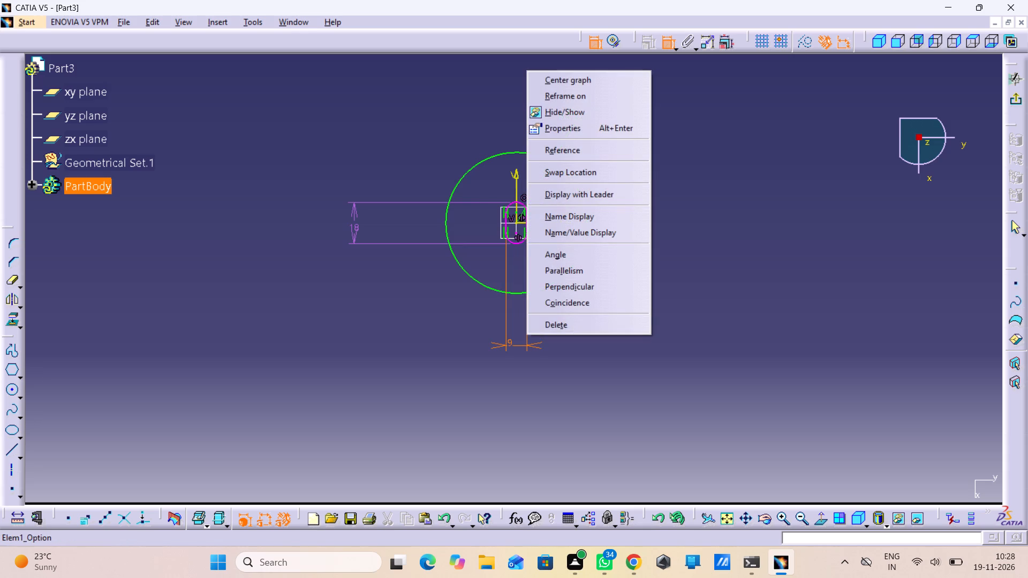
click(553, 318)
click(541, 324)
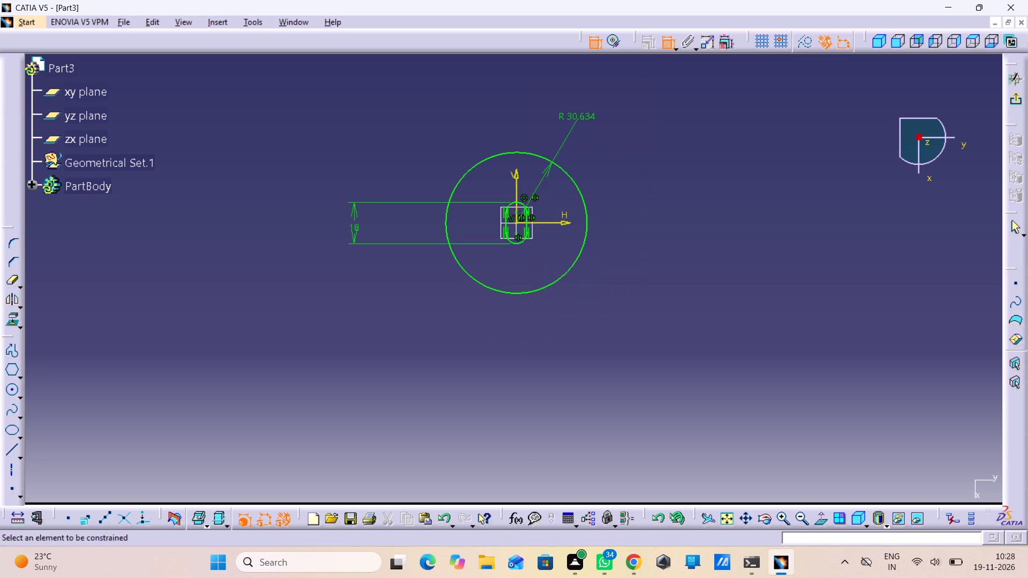
Dimension the radius of the slot's upper end arc, placing the value outside the circle.
middle_drag(536, 335, 557, 245)
right_drag(536, 335, 545, 297)
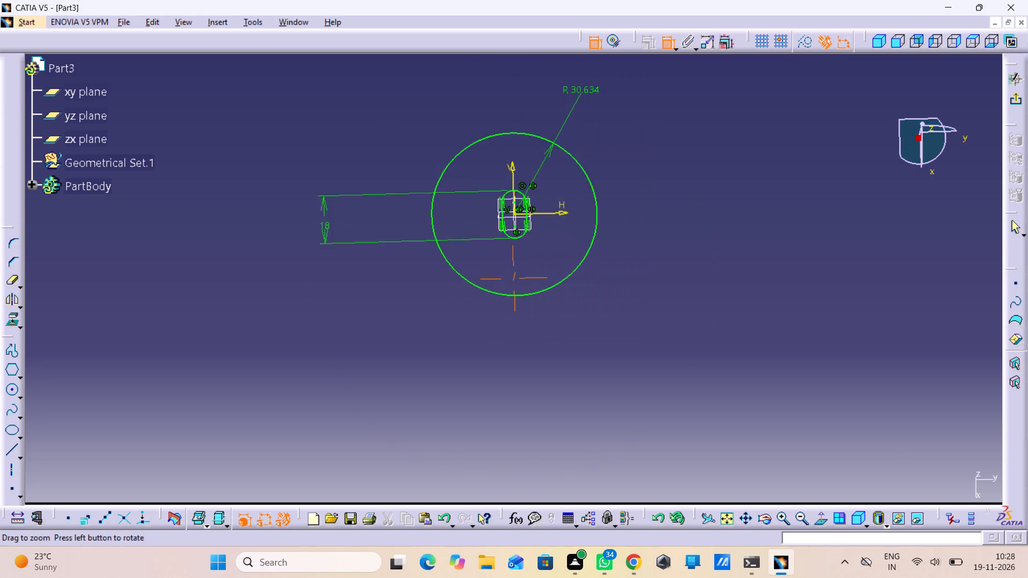
middle_drag(557, 245, 561, 235)
middle_drag(561, 235, 548, 359)
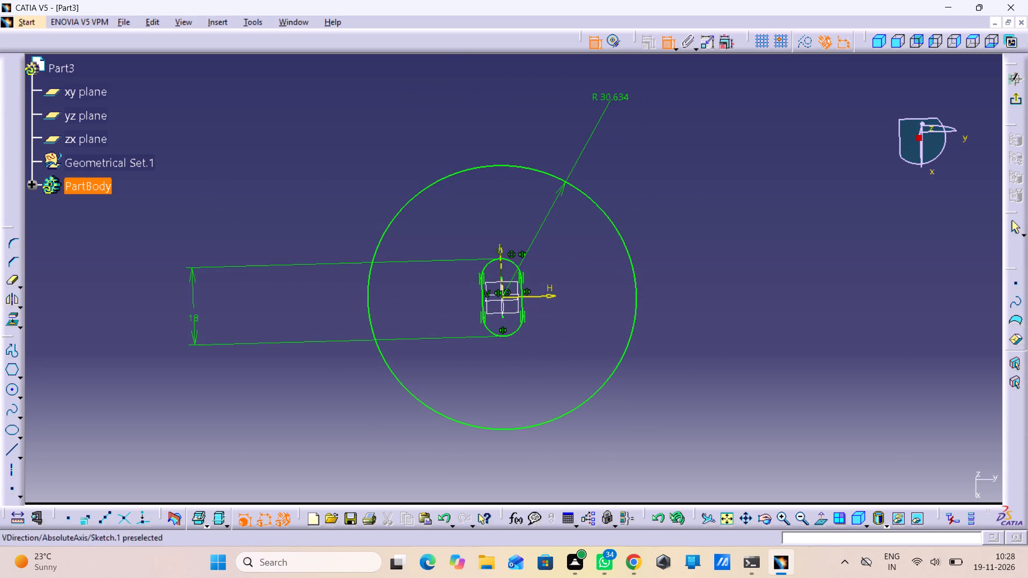
drag(505, 261, 516, 261)
click(662, 176)
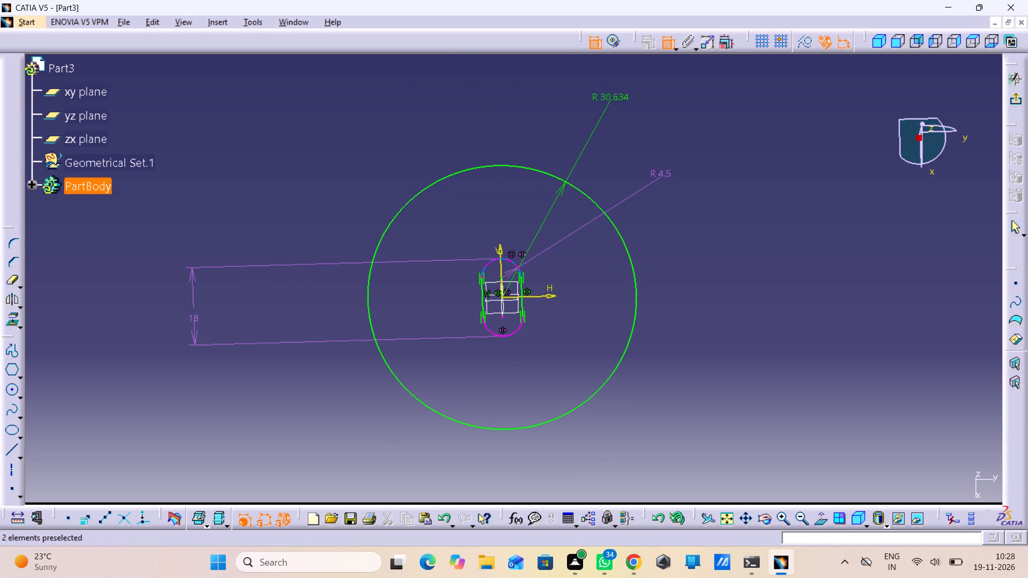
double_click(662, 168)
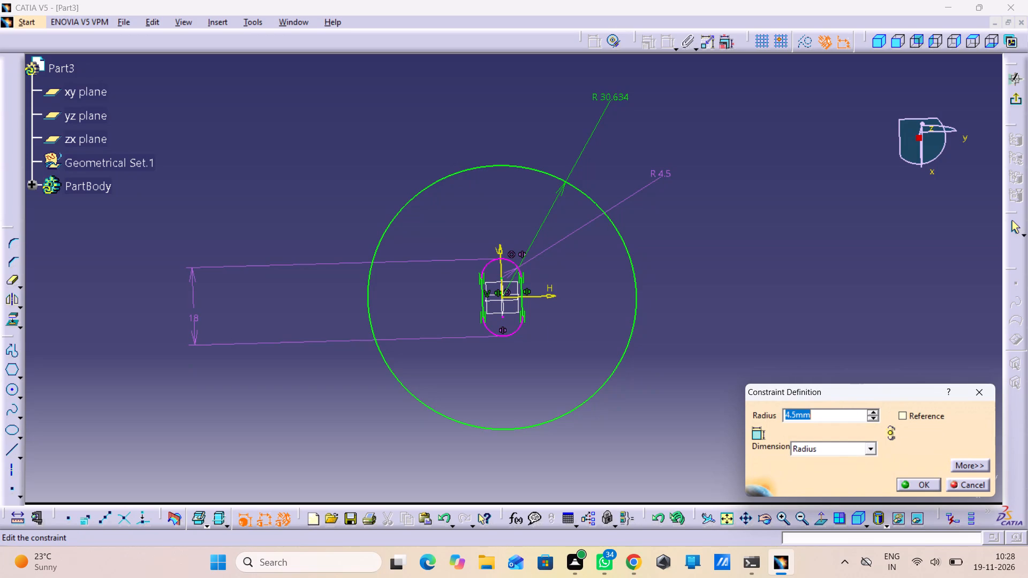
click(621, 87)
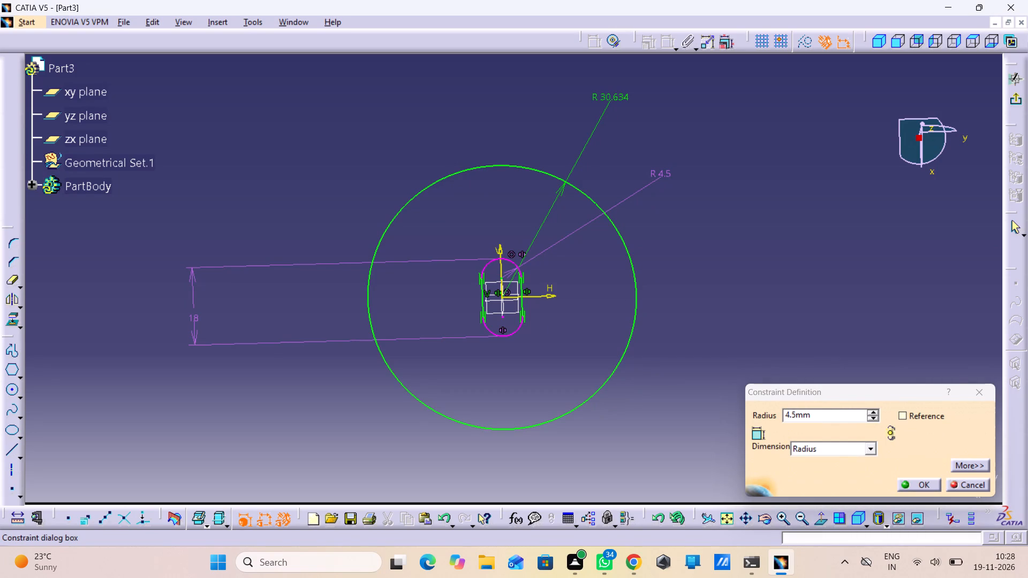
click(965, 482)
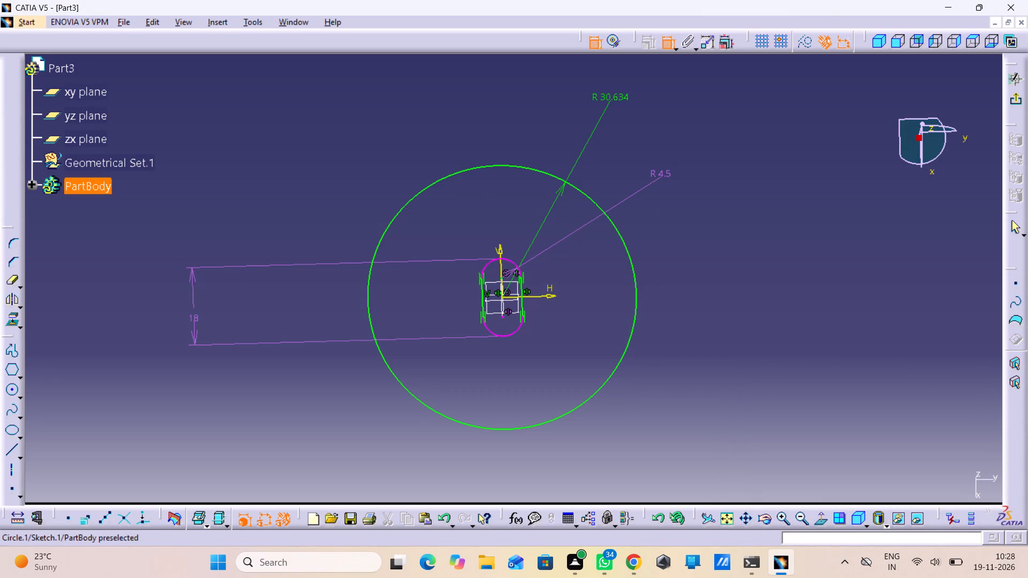
Set the outer circle's radius to 10.5 mm.
double_click(610, 93)
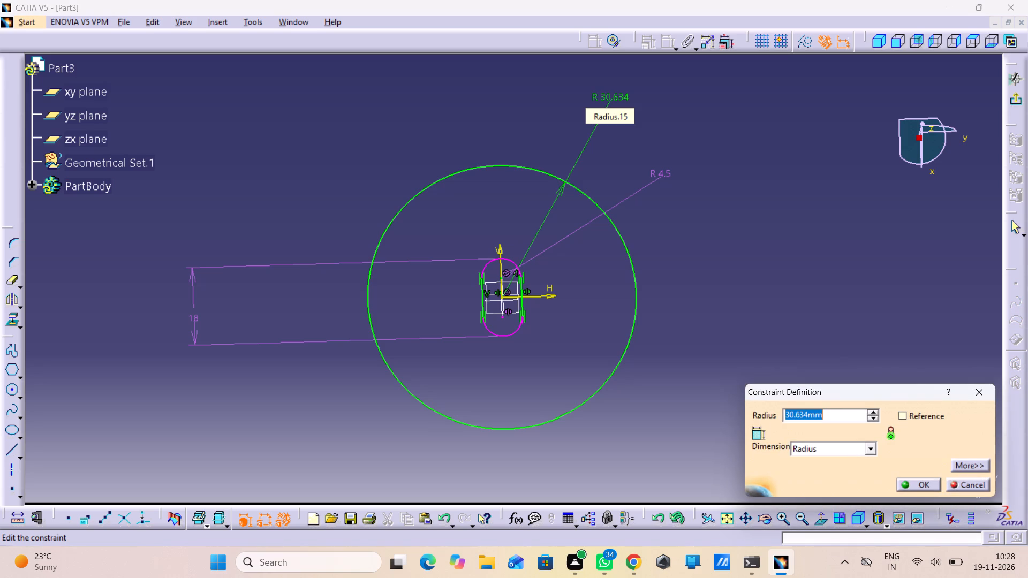
text(10.5)
key(Return)
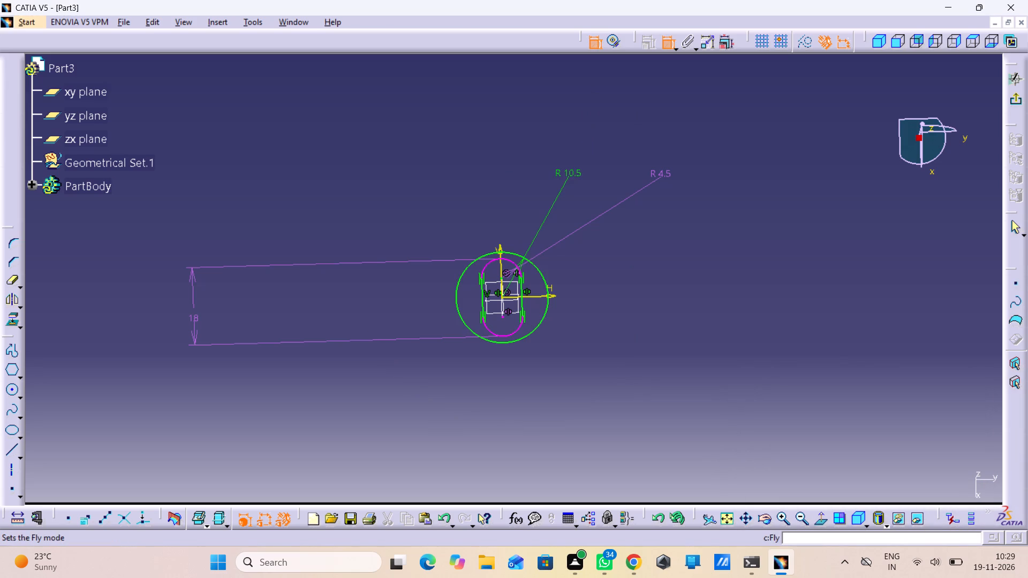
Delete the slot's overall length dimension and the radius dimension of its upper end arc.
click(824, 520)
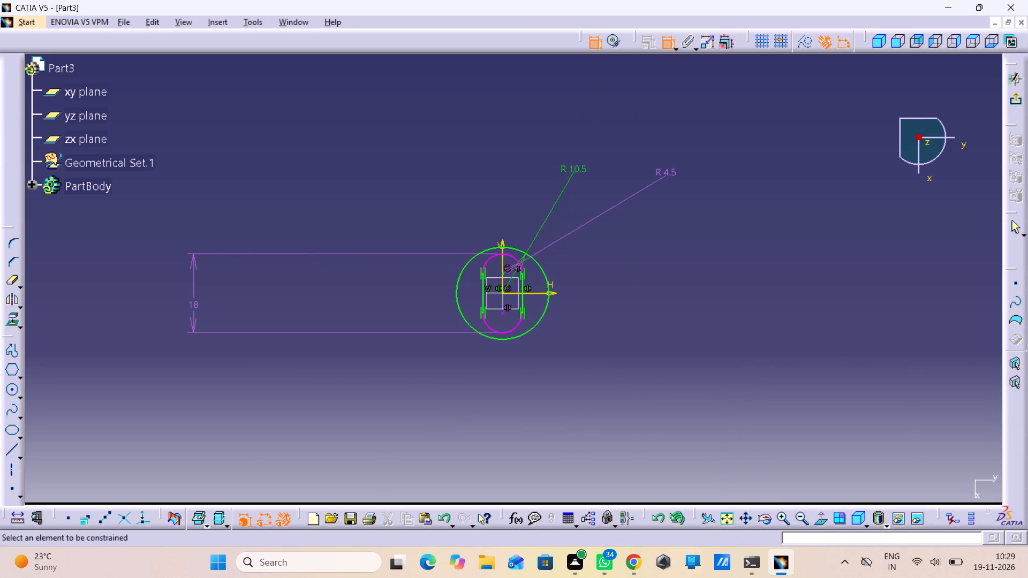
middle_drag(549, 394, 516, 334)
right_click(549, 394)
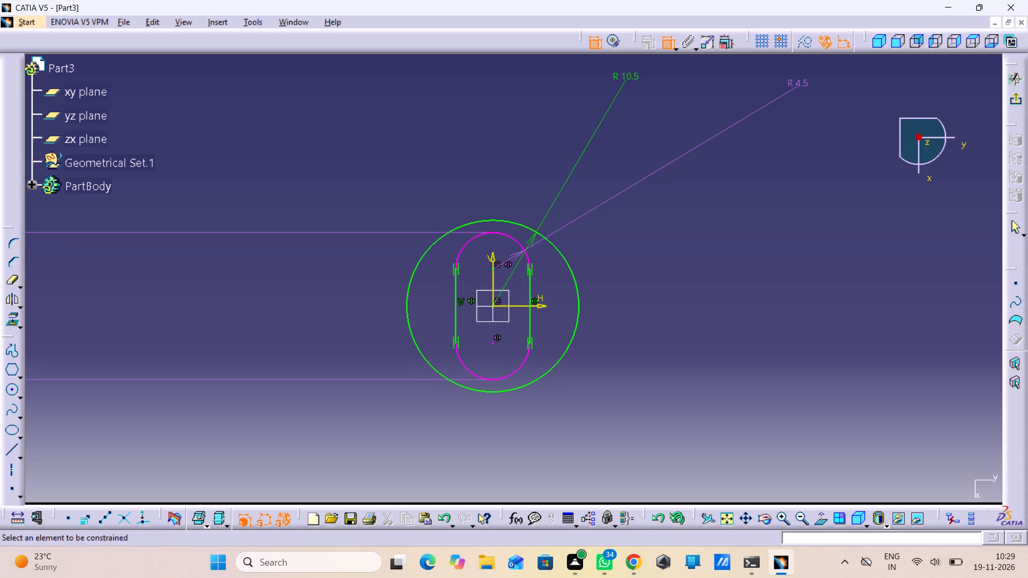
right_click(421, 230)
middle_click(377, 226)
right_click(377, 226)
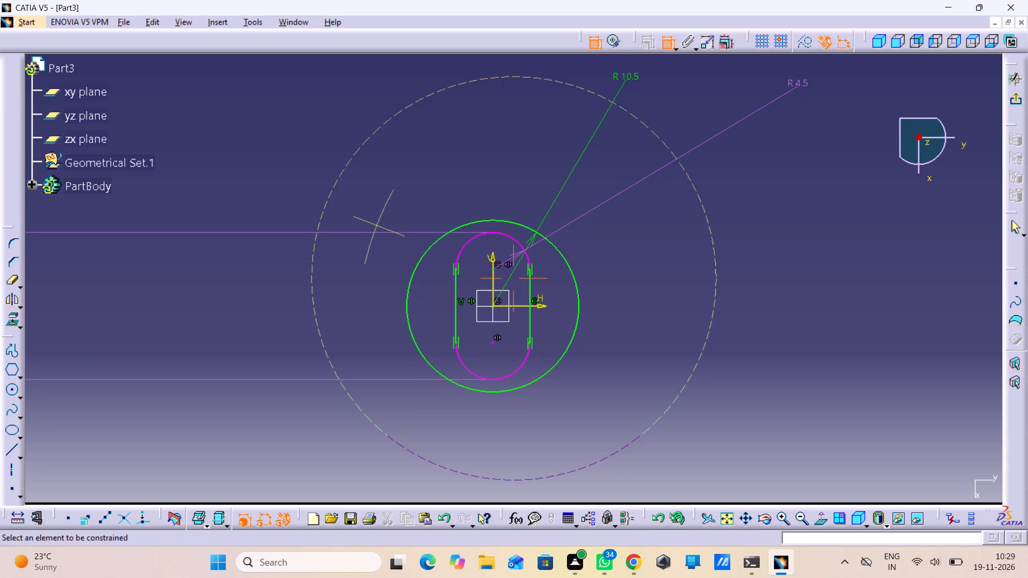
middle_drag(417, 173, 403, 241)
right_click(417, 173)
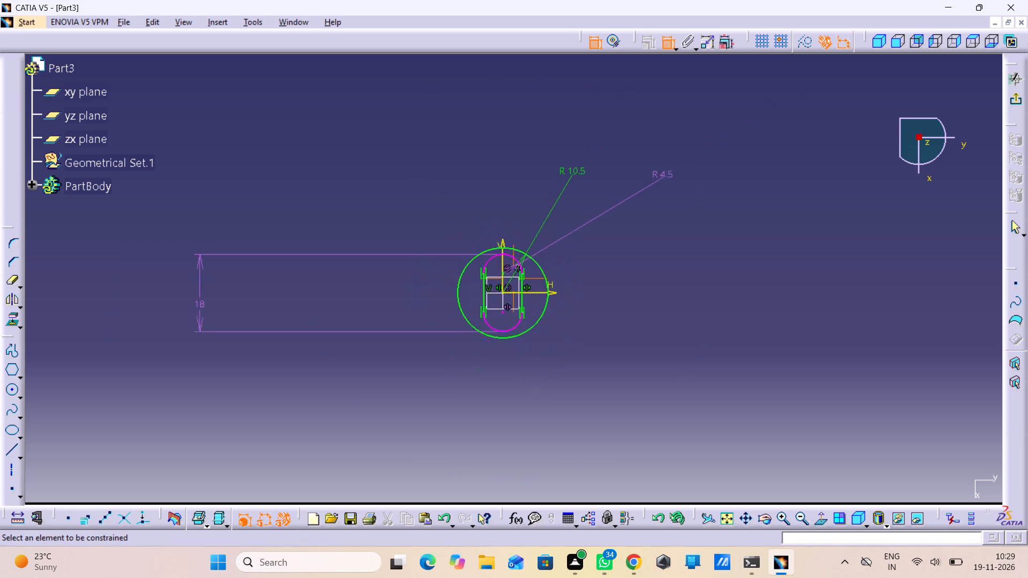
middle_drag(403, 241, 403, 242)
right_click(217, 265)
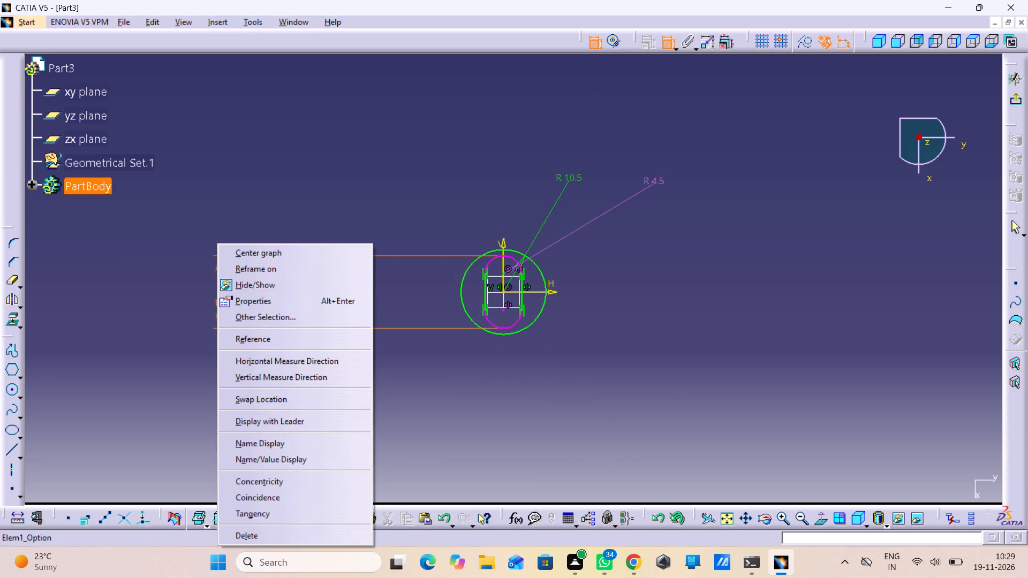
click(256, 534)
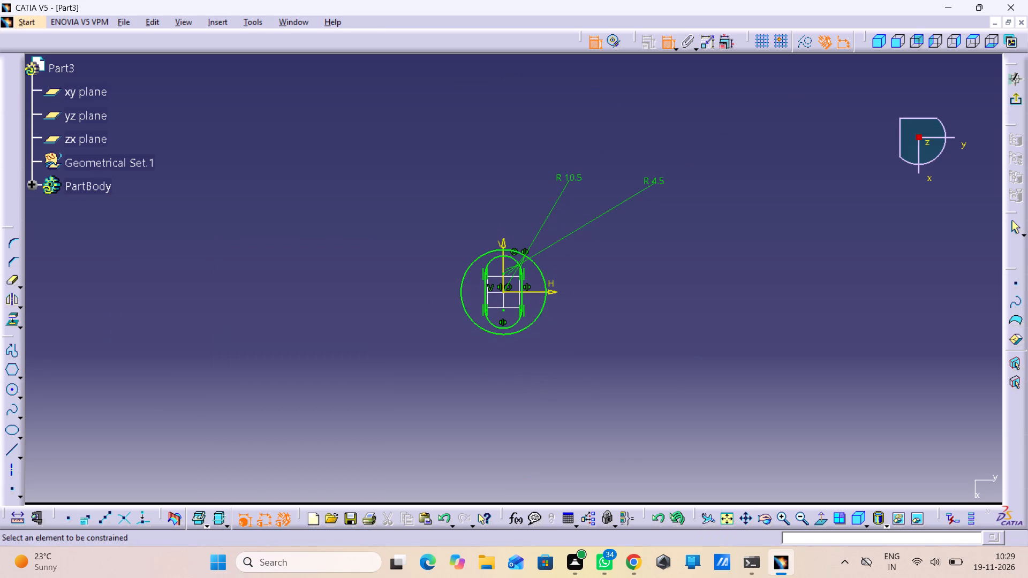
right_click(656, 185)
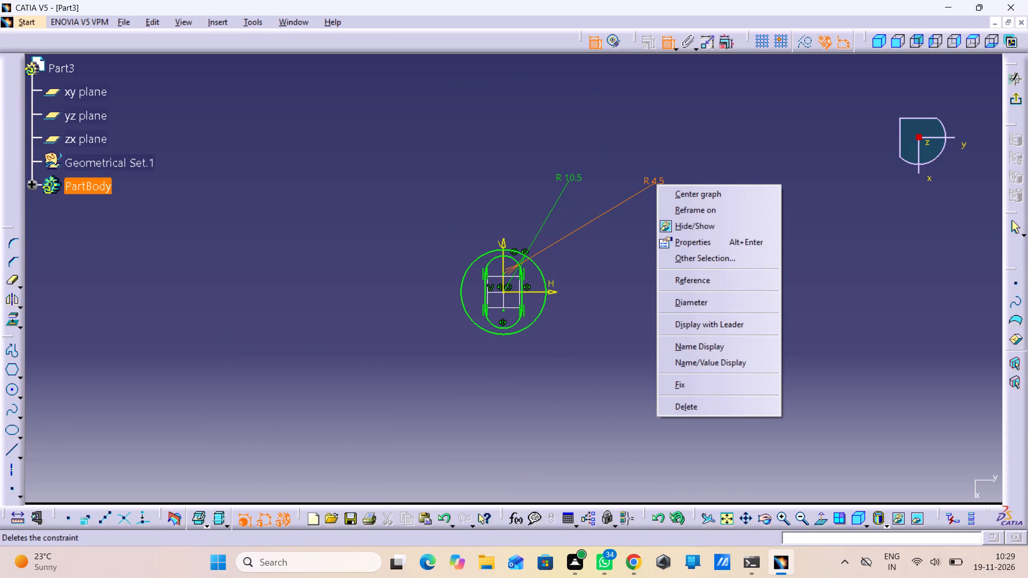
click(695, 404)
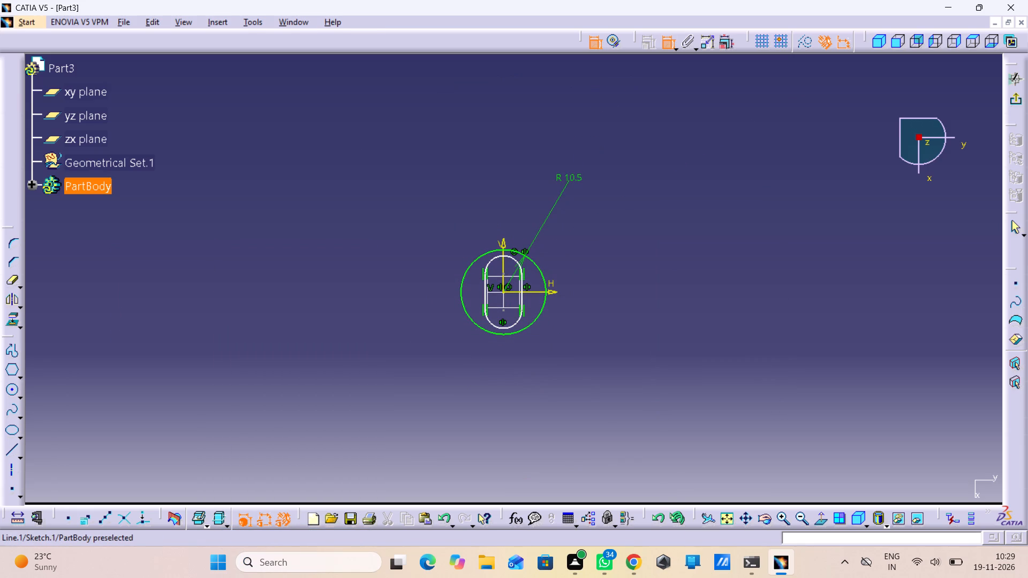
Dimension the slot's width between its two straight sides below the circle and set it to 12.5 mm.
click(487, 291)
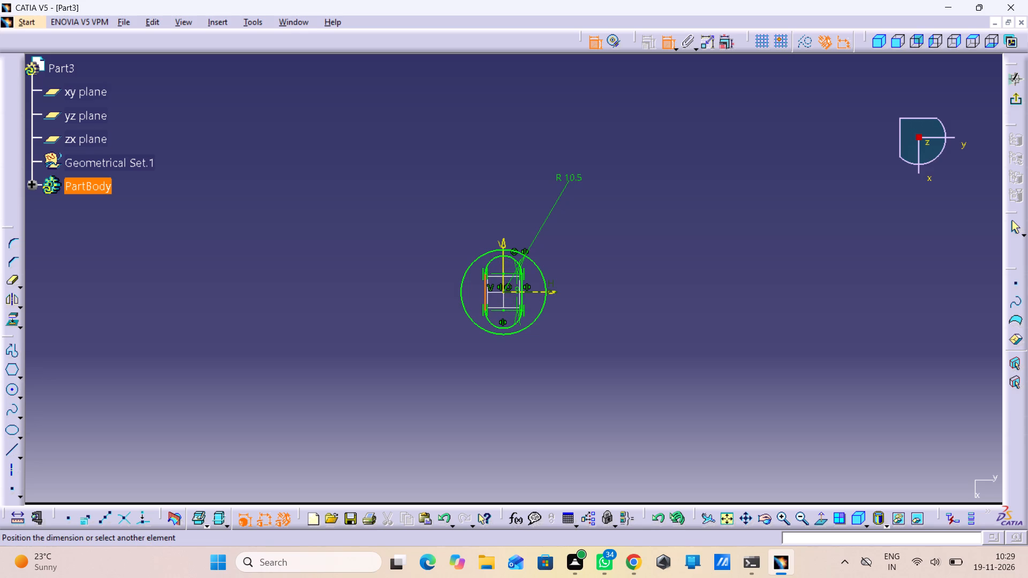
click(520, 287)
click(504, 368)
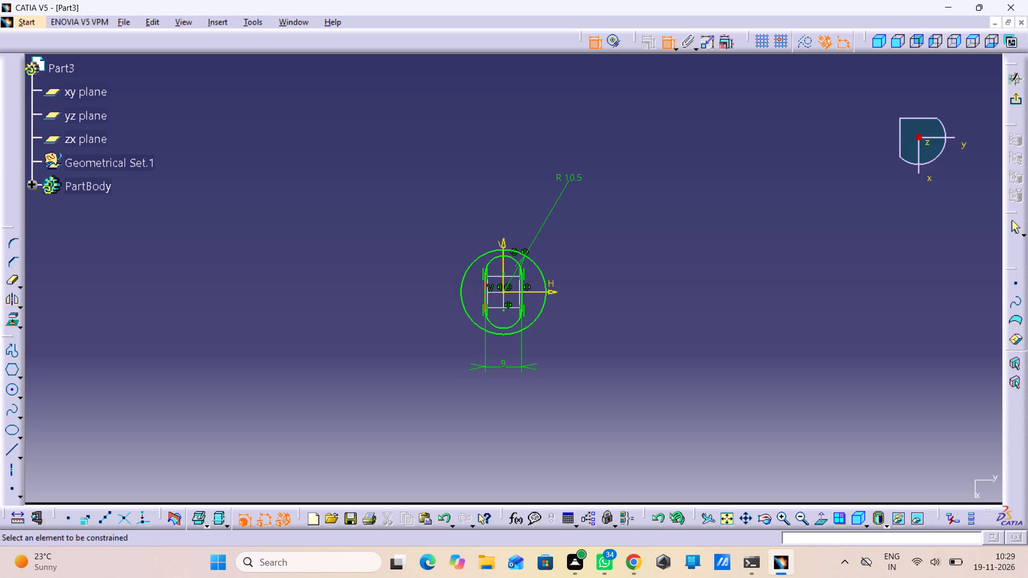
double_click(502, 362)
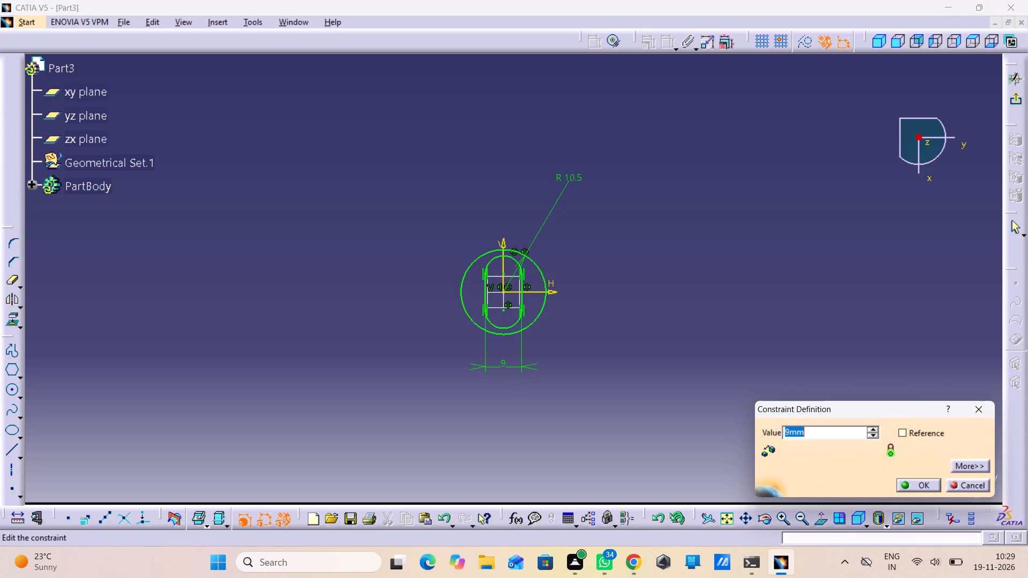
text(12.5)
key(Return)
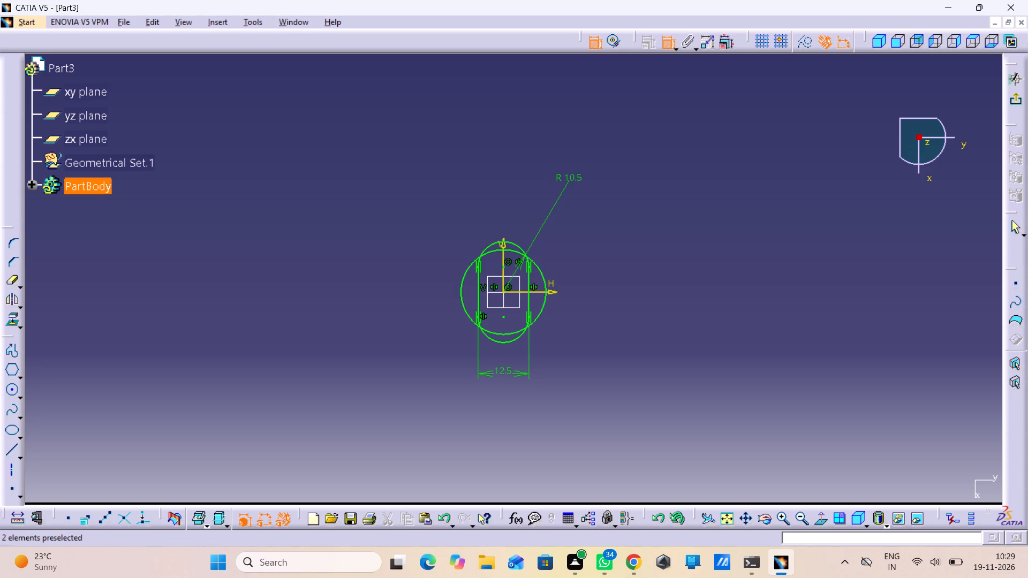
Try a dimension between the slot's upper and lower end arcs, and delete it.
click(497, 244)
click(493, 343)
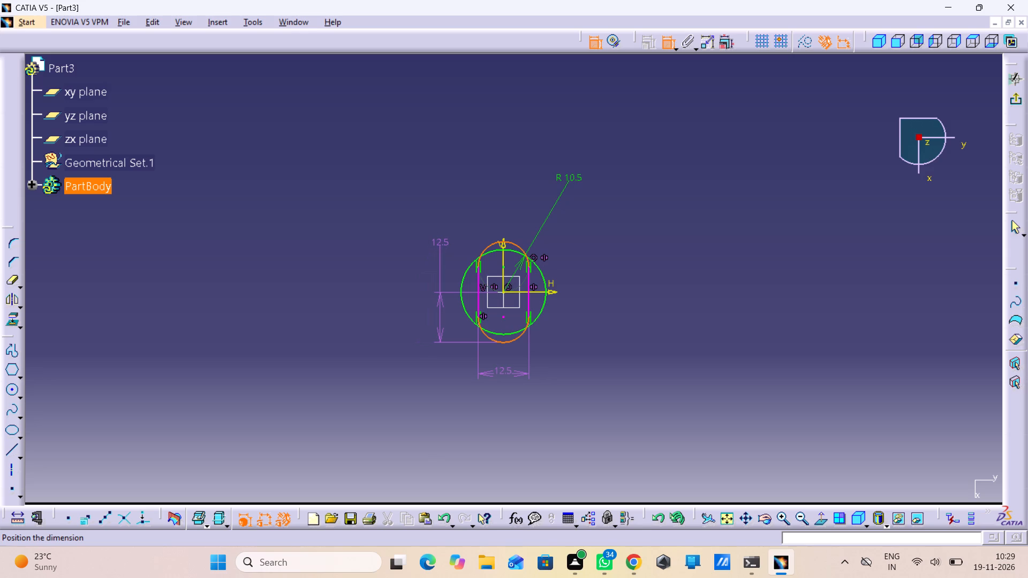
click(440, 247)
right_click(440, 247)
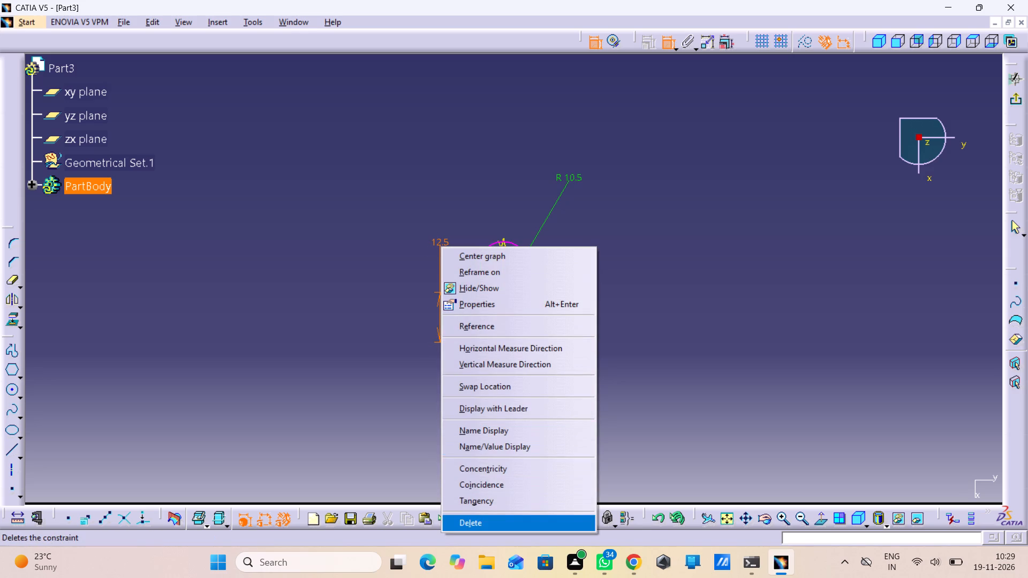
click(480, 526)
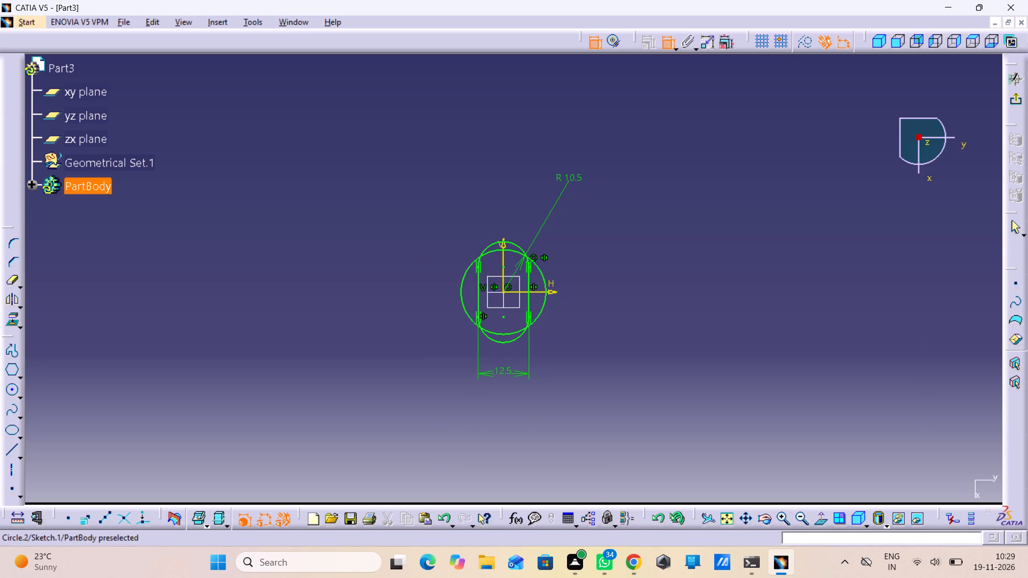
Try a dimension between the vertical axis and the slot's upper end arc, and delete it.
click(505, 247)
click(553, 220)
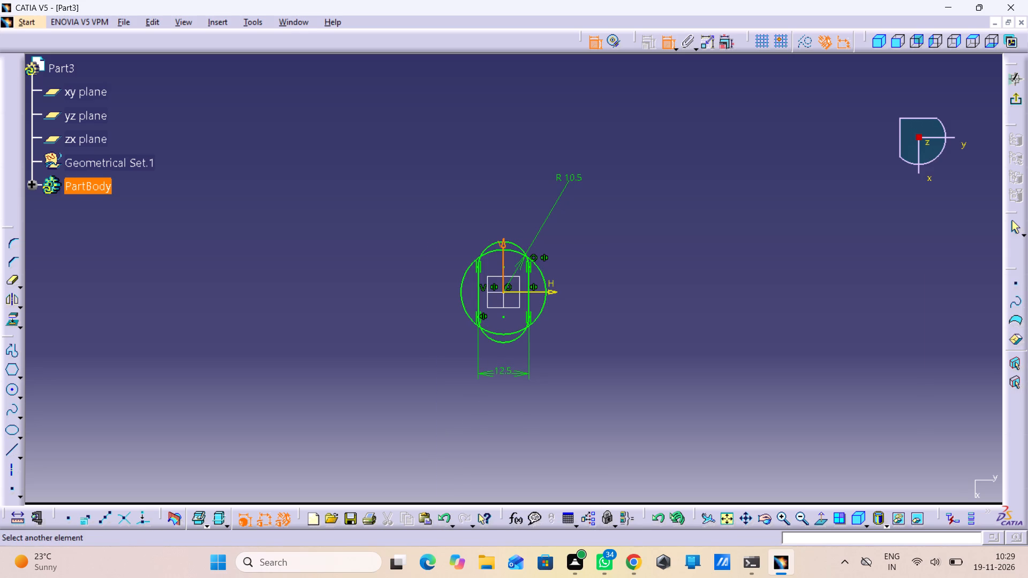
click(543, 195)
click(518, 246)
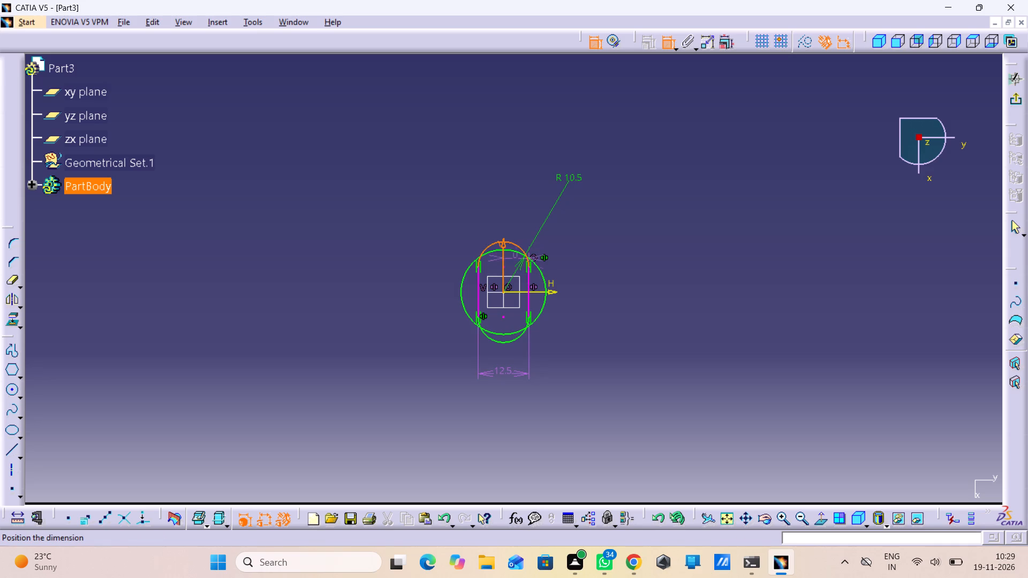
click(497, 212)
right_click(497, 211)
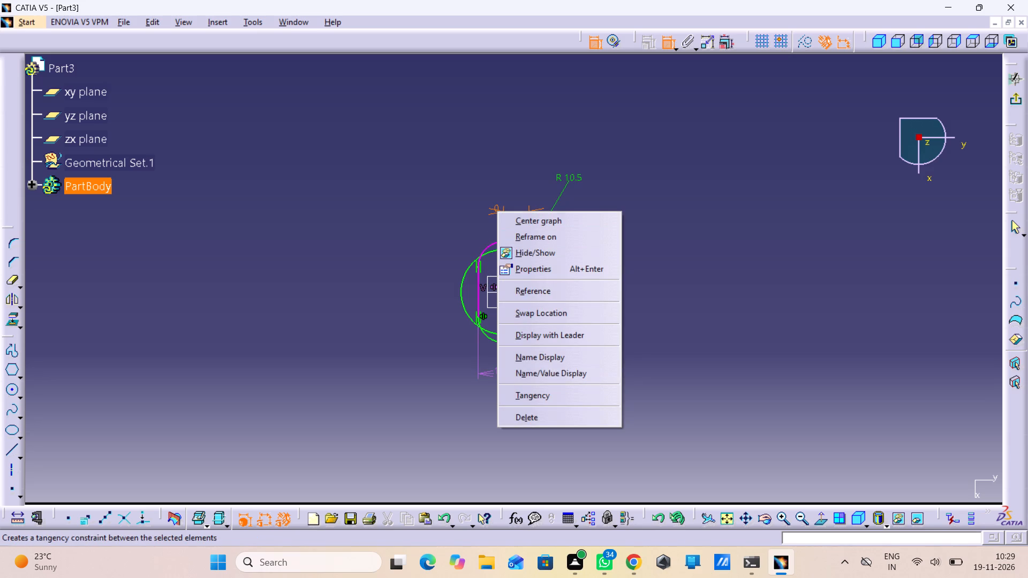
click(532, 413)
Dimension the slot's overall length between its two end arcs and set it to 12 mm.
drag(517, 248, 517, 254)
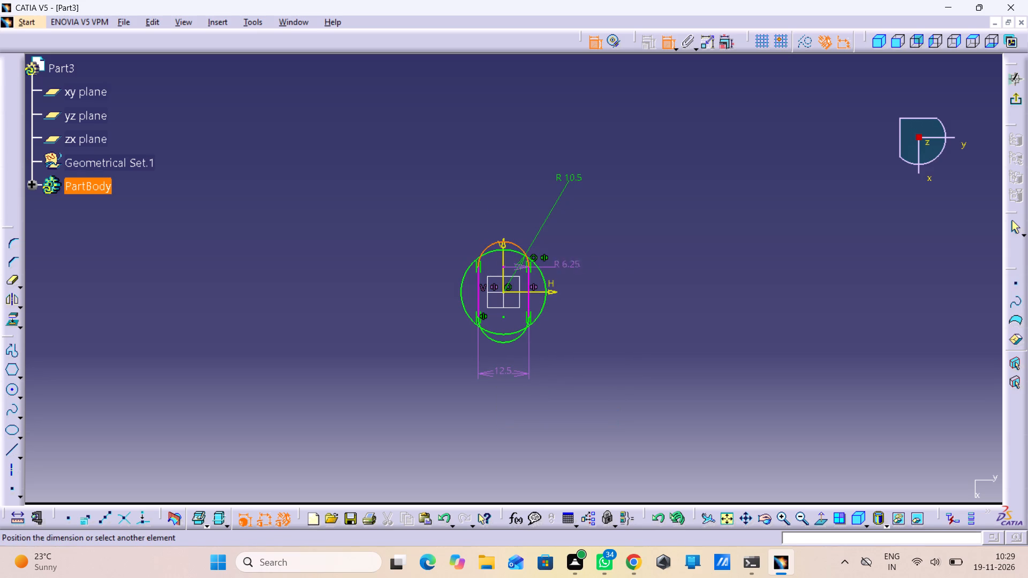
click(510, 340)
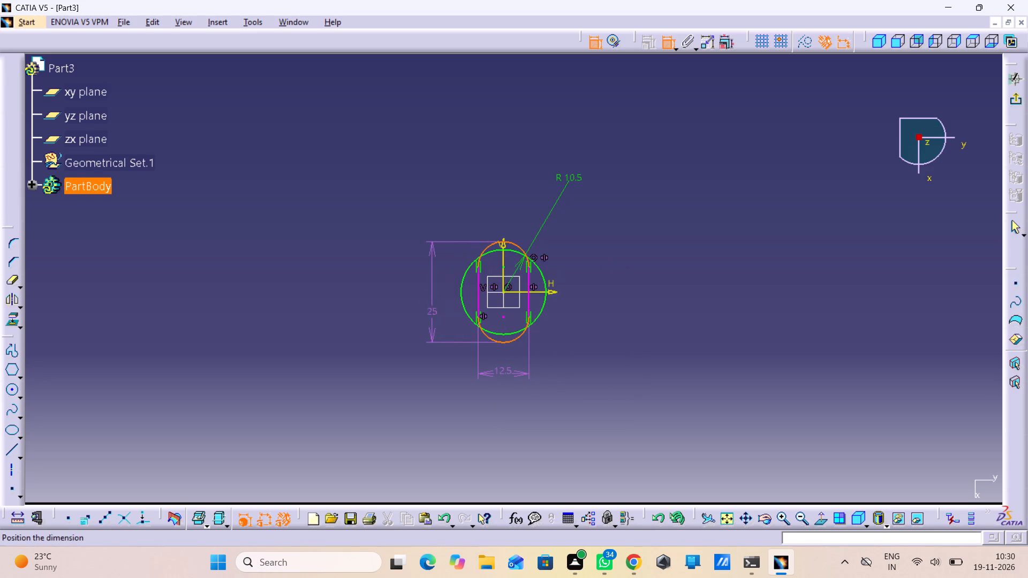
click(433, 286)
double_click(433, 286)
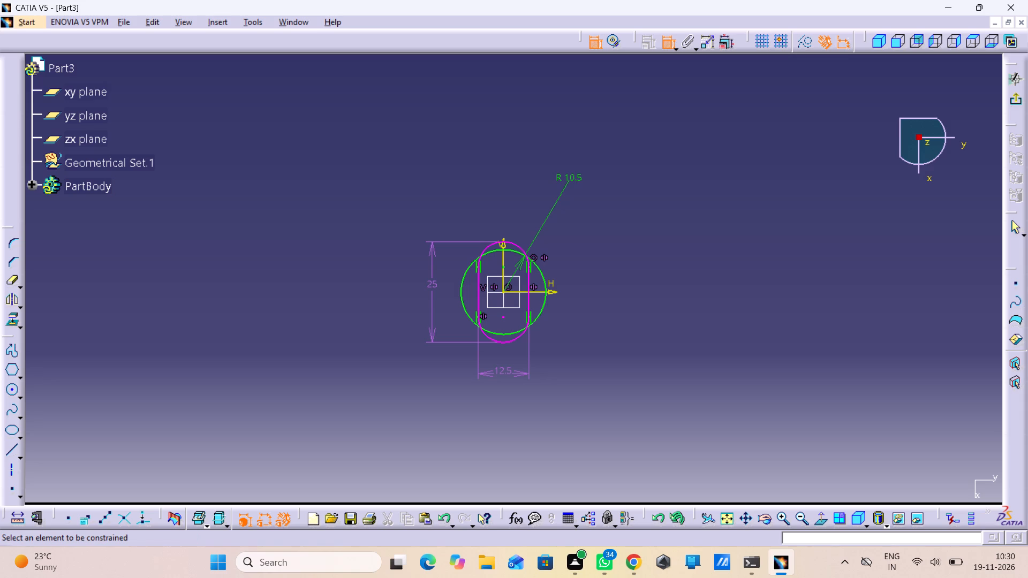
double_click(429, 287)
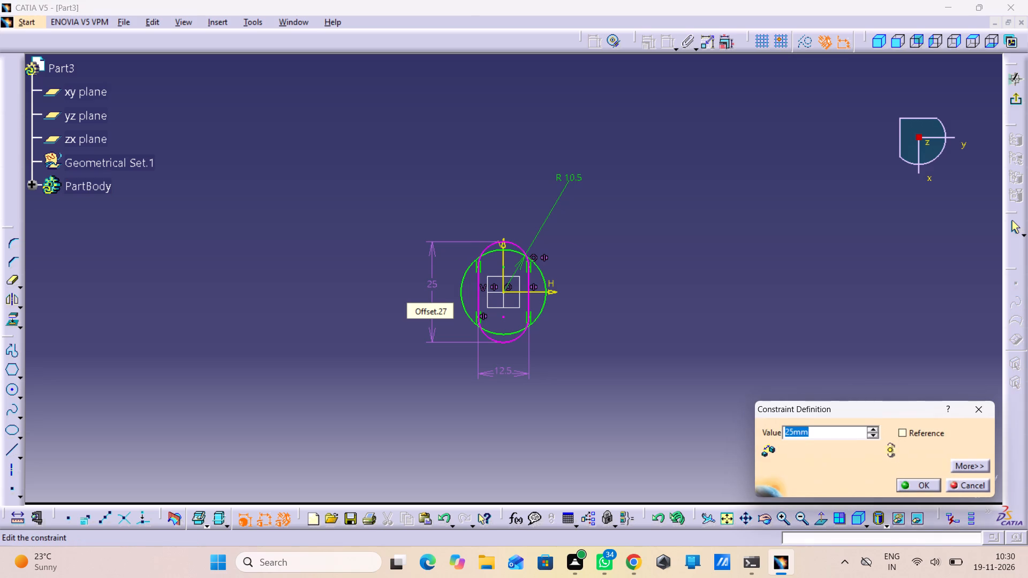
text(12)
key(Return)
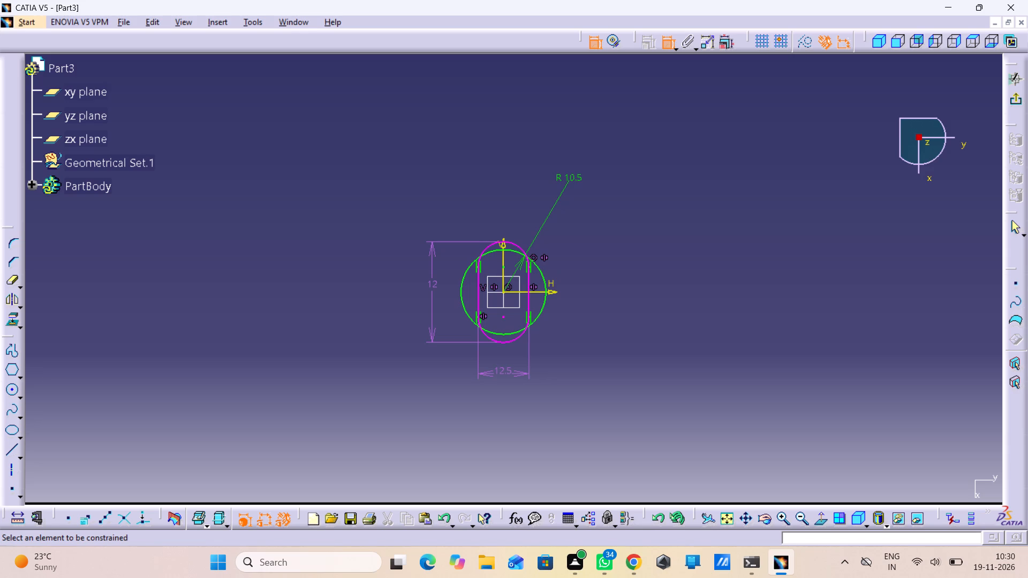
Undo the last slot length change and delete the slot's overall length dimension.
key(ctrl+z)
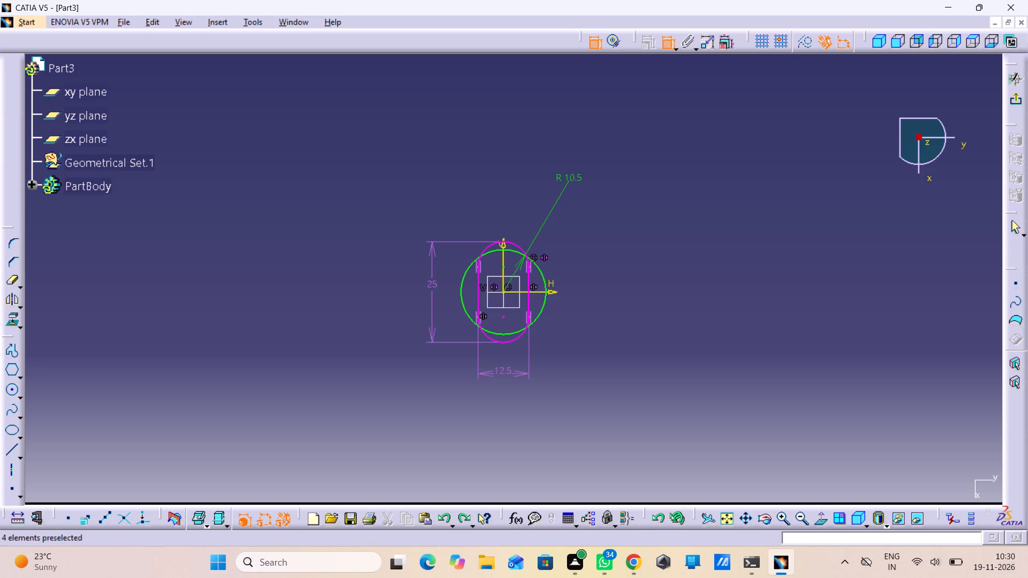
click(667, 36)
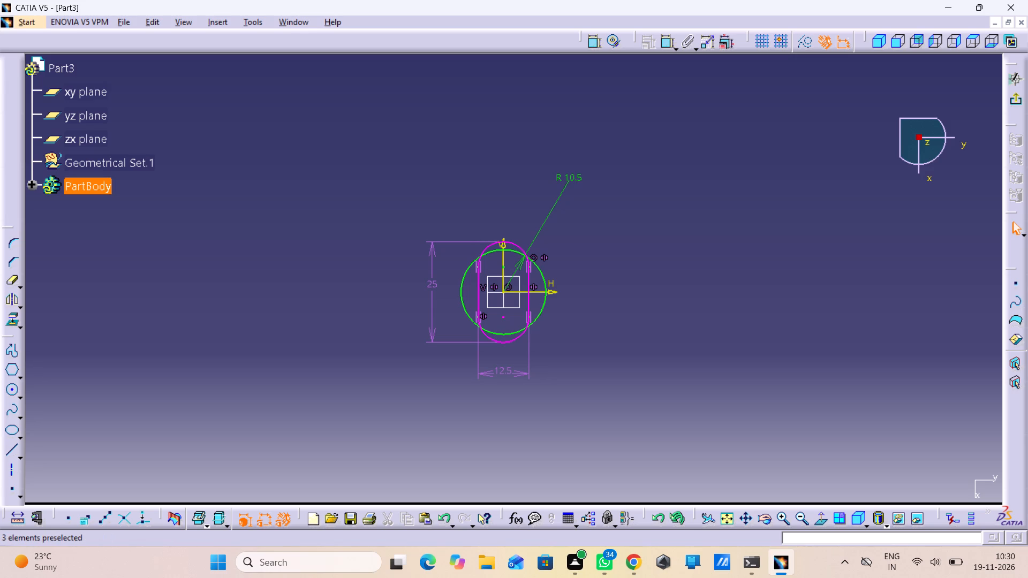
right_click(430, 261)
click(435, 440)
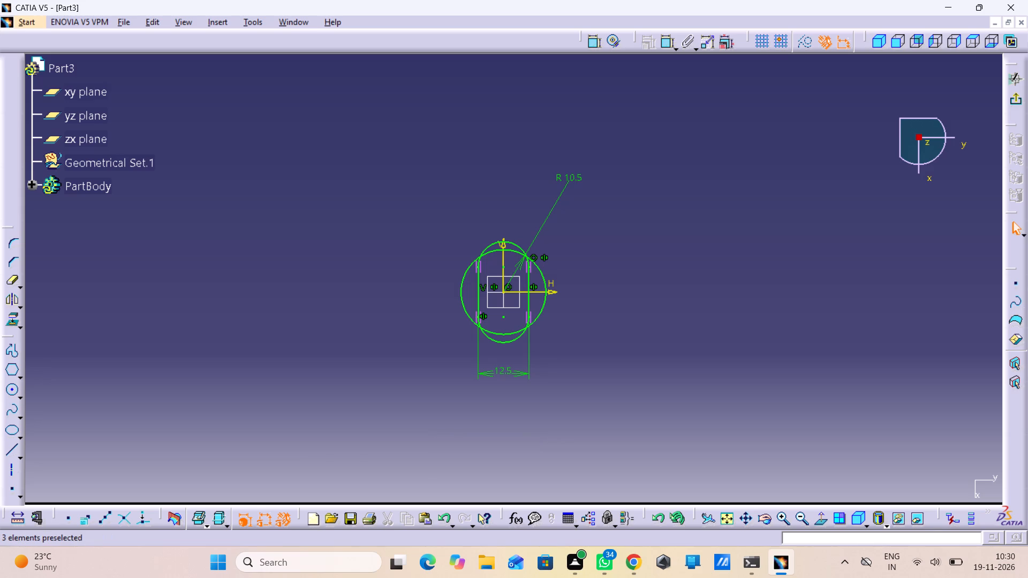
Delete the slot's two end arcs and two straight sides, keeping only the outer circle in the sketch.
right_click(493, 339)
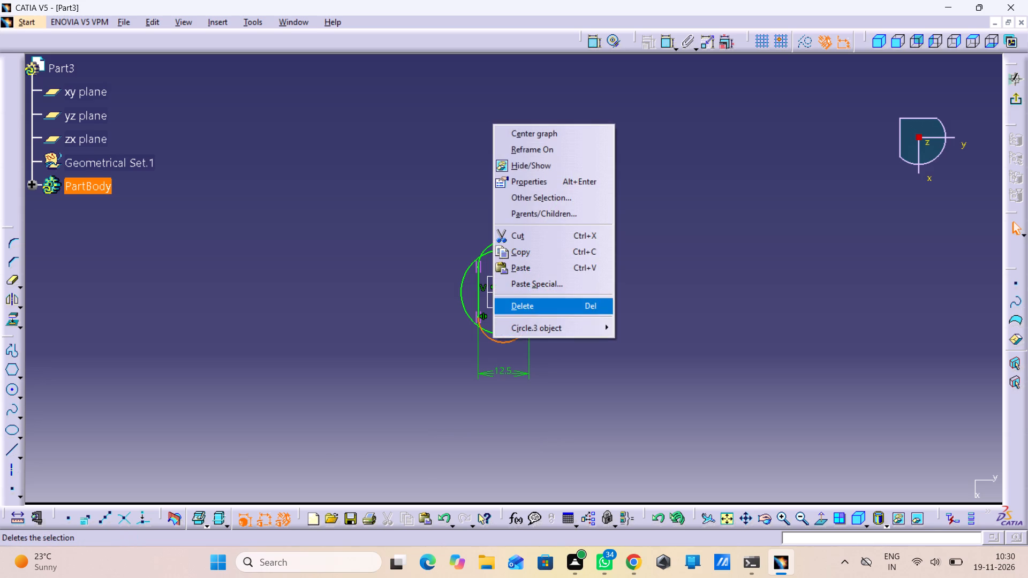
click(519, 306)
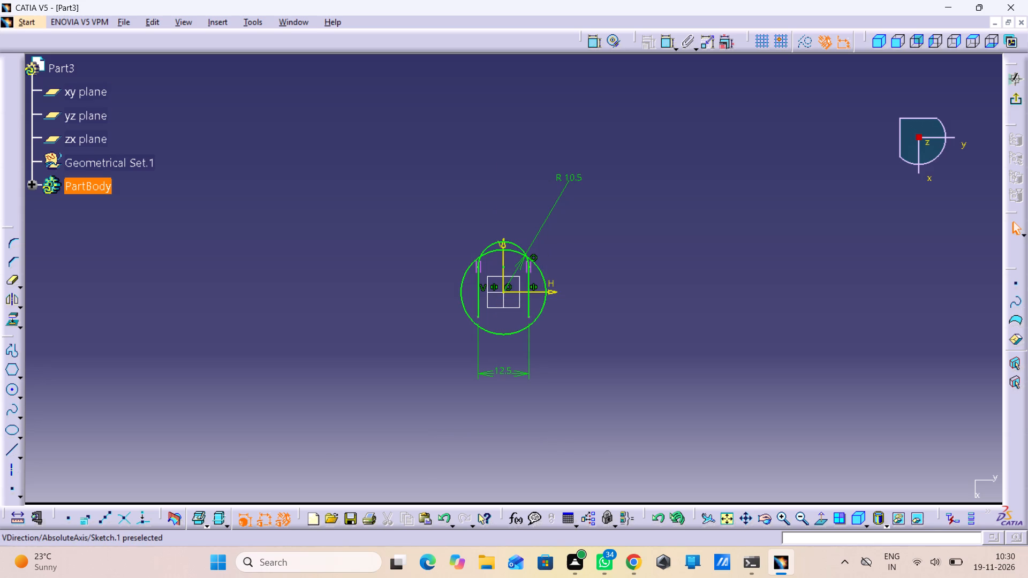
right_click(504, 244)
click(542, 424)
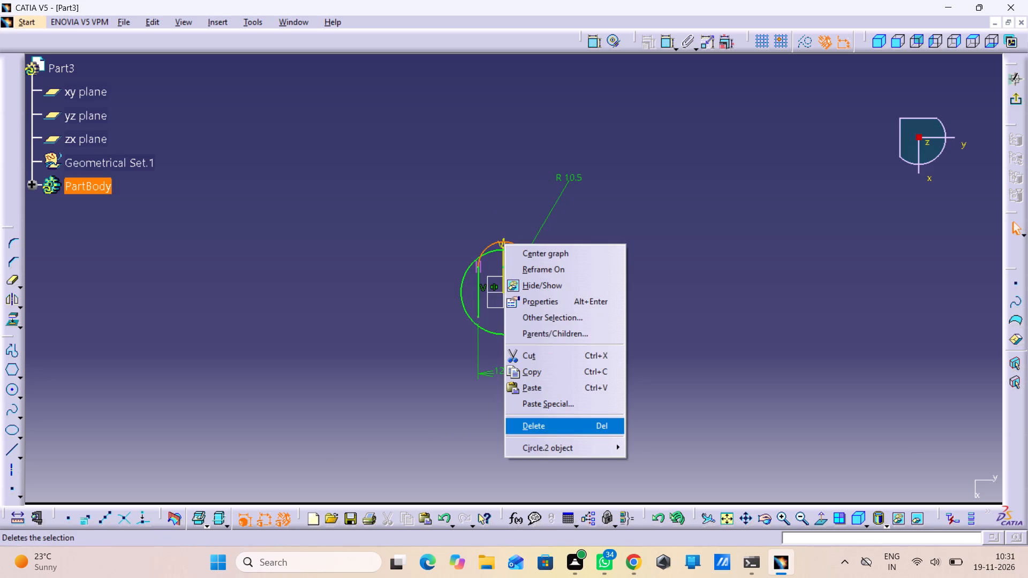
right_click(478, 292)
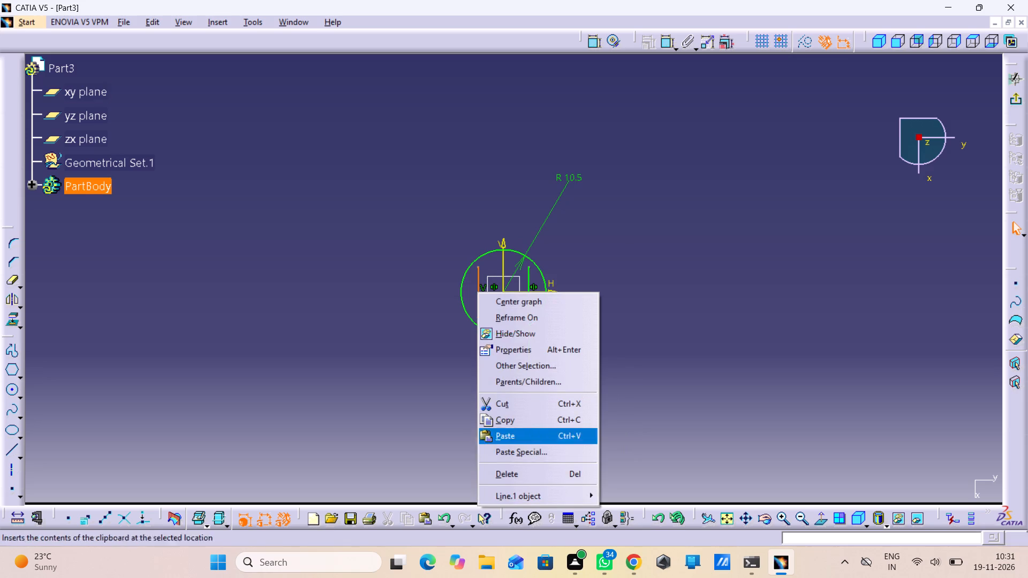
click(510, 473)
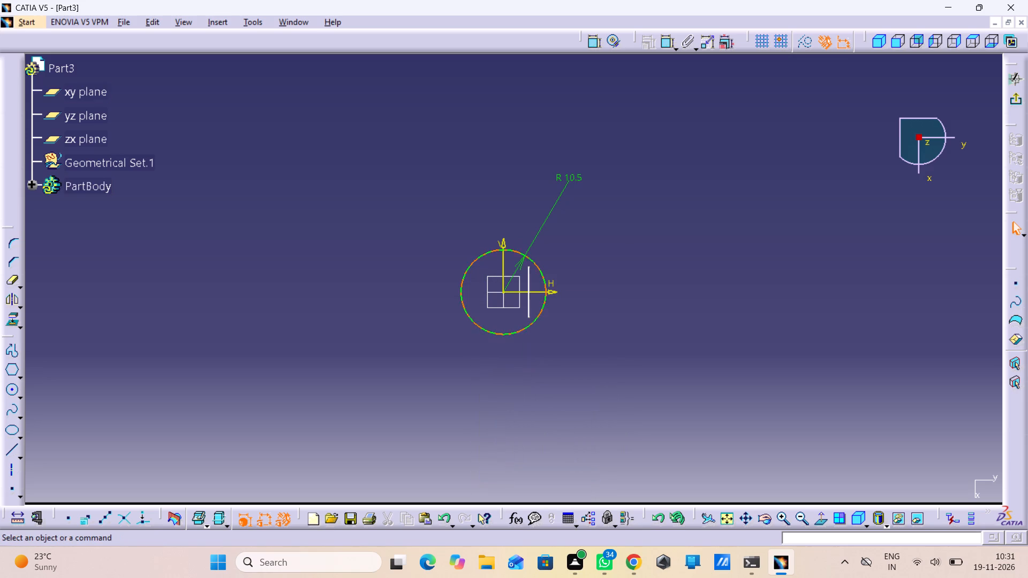
right_click(531, 286)
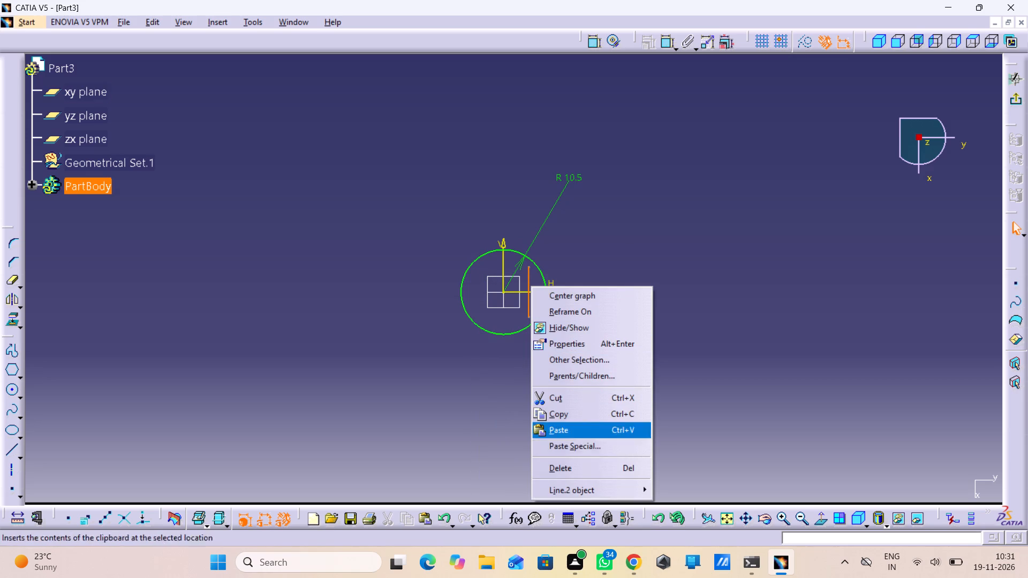
click(550, 465)
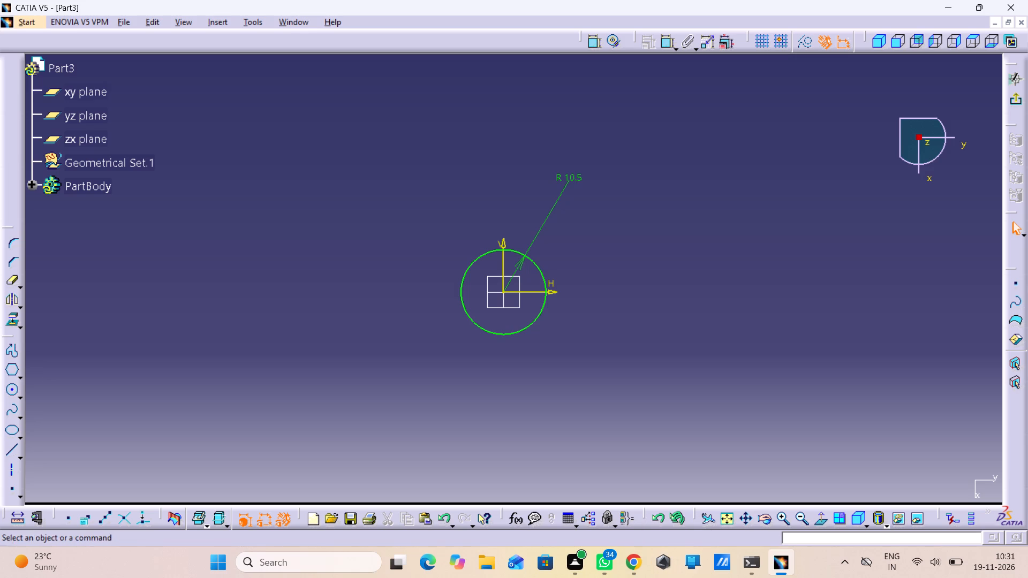
Exit the sketch and extrude the circle profile as a pad 18.5 mm long.
click(1018, 107)
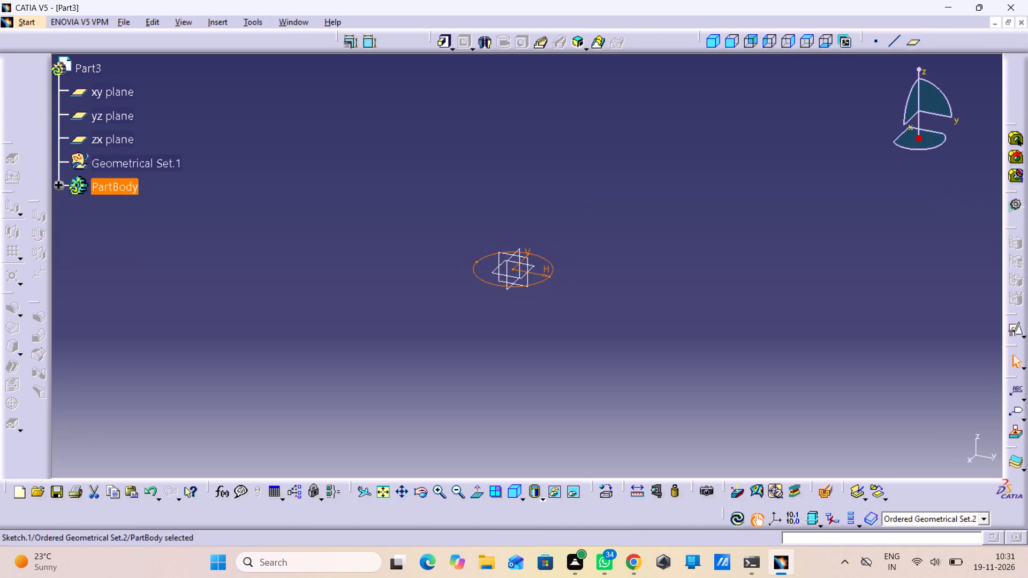
click(444, 53)
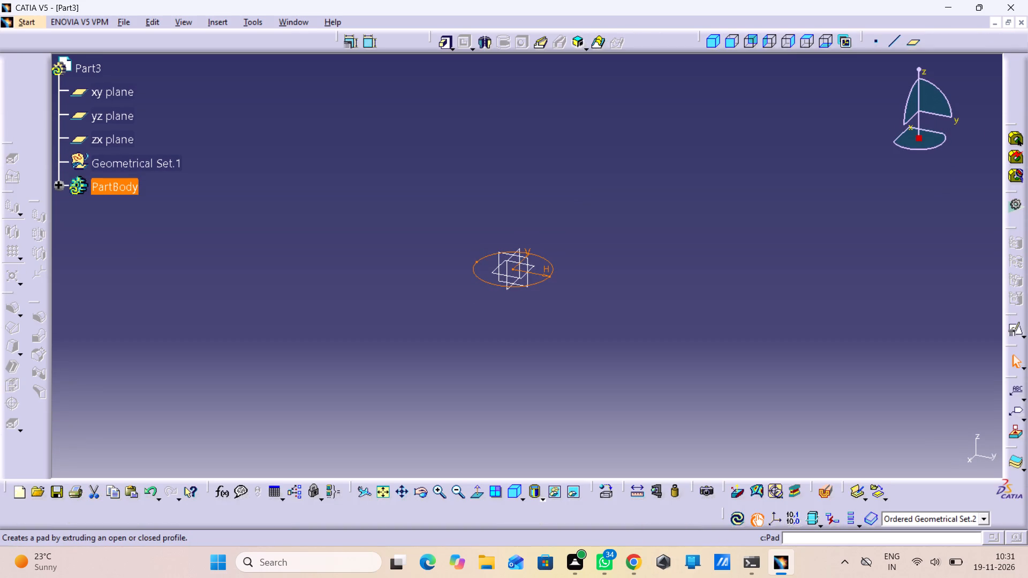
click(439, 39)
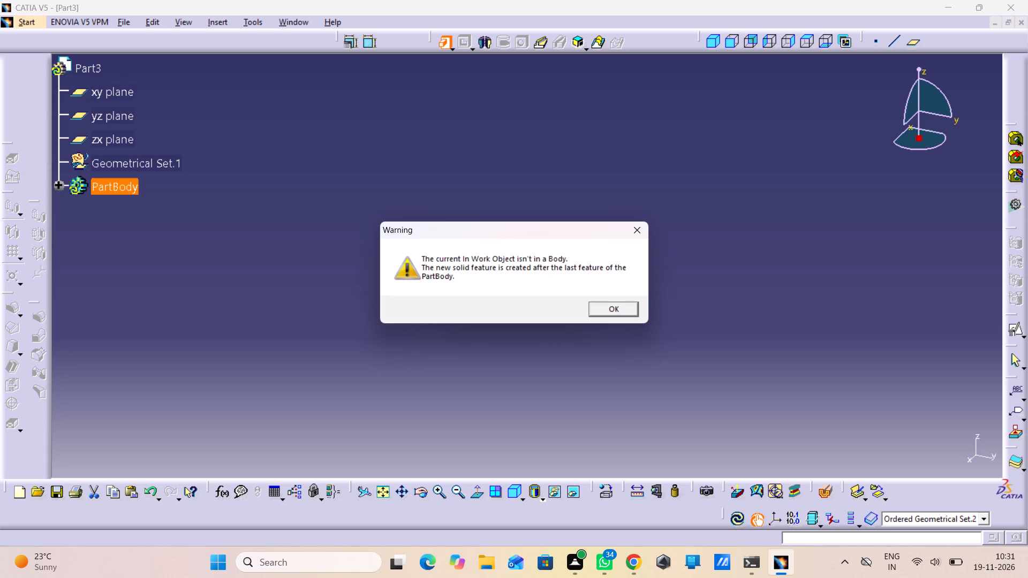
click(598, 309)
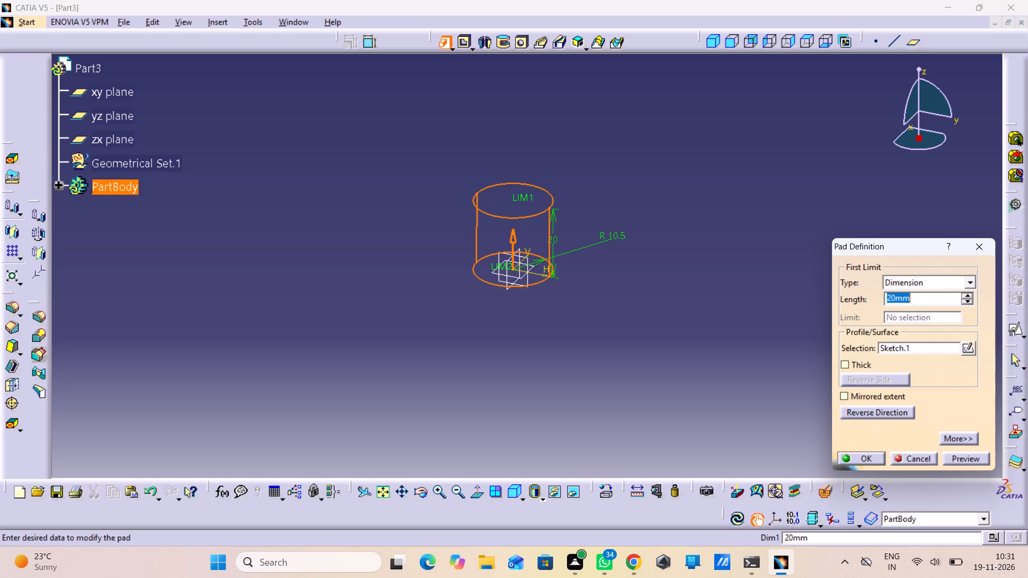
text(18.5)
key(Return)
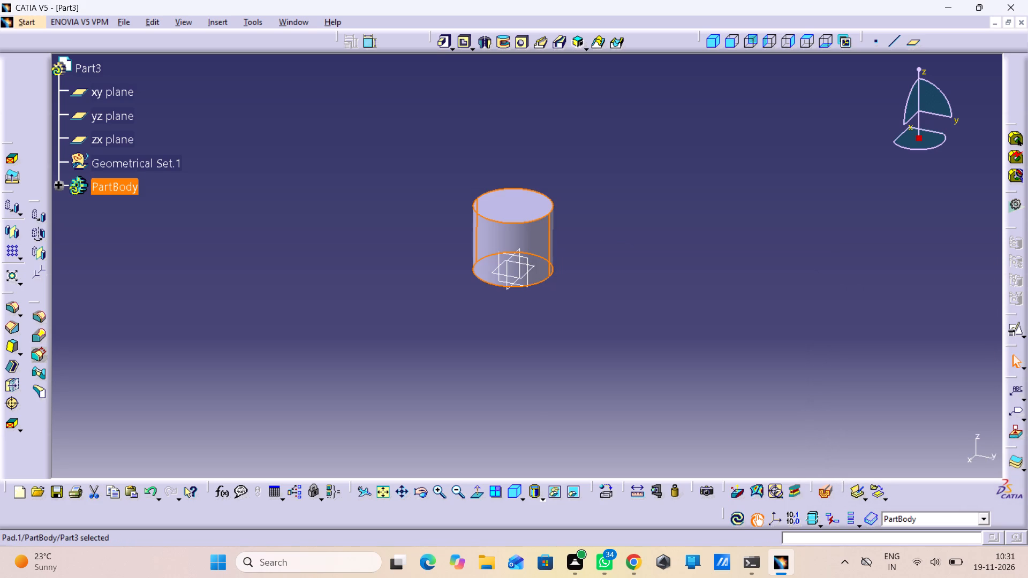
Edit the cylinder pad and reverse its extrusion direction so it extends below the xy plane.
click(537, 244)
double_click(536, 243)
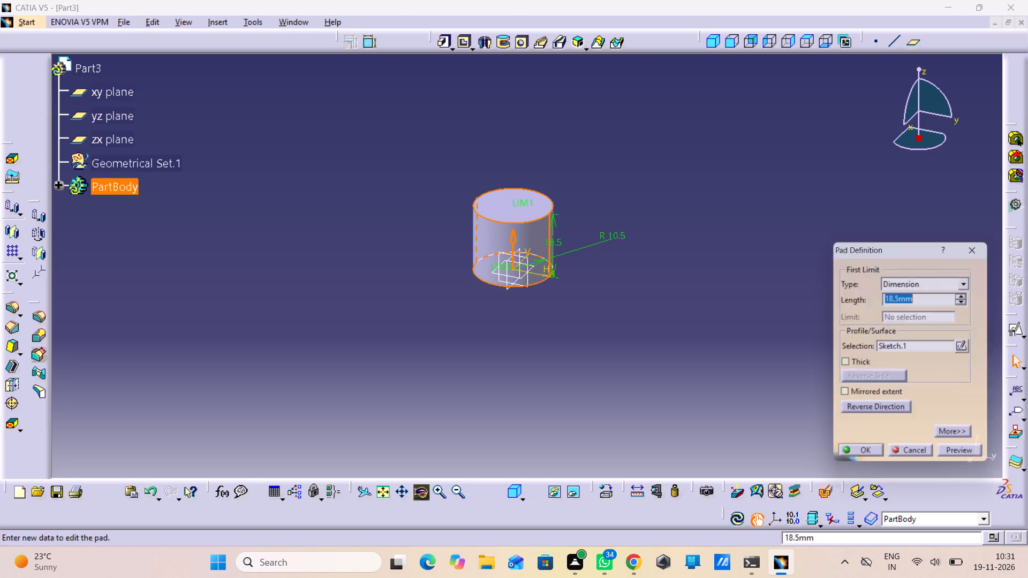
click(867, 409)
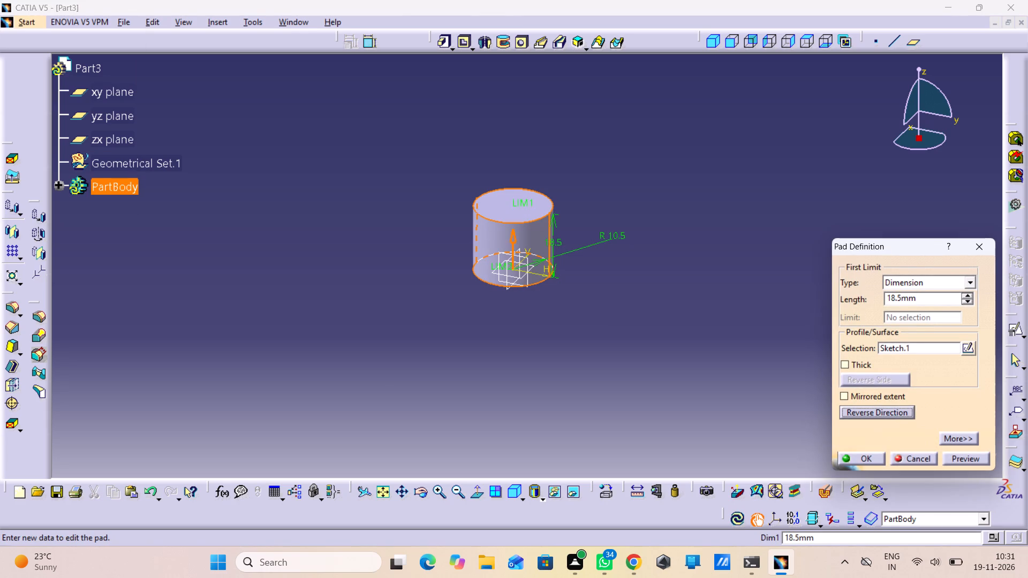
click(860, 463)
click(780, 444)
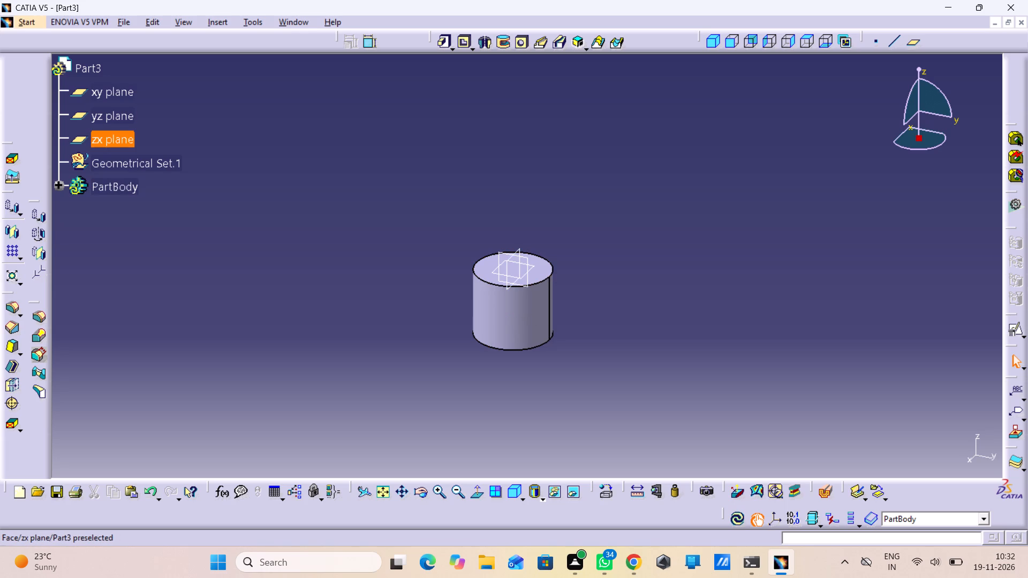
Create a positioned sketch on the xy plane with its axes swapped and the V direction reversed.
click(534, 268)
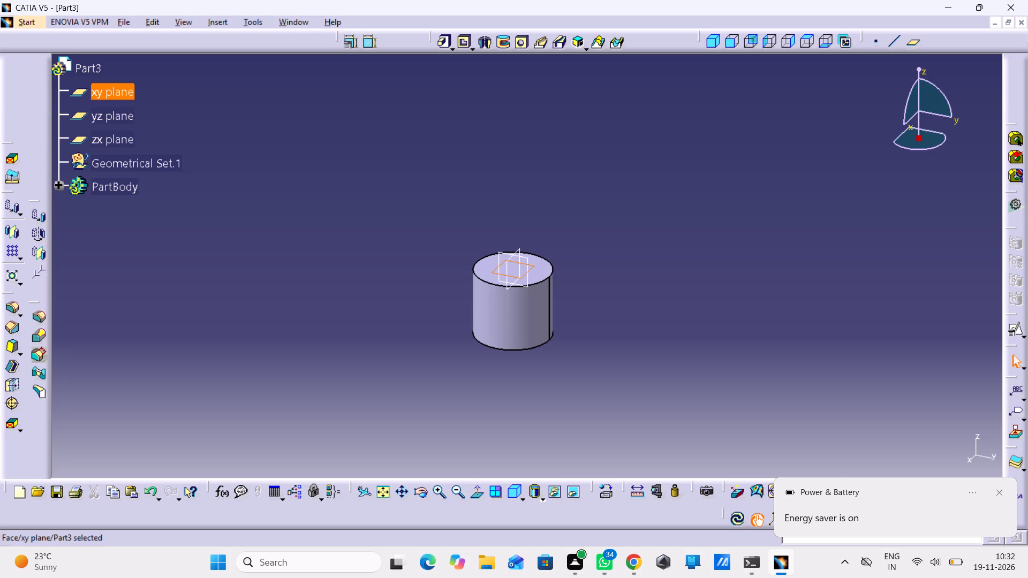
click(1010, 331)
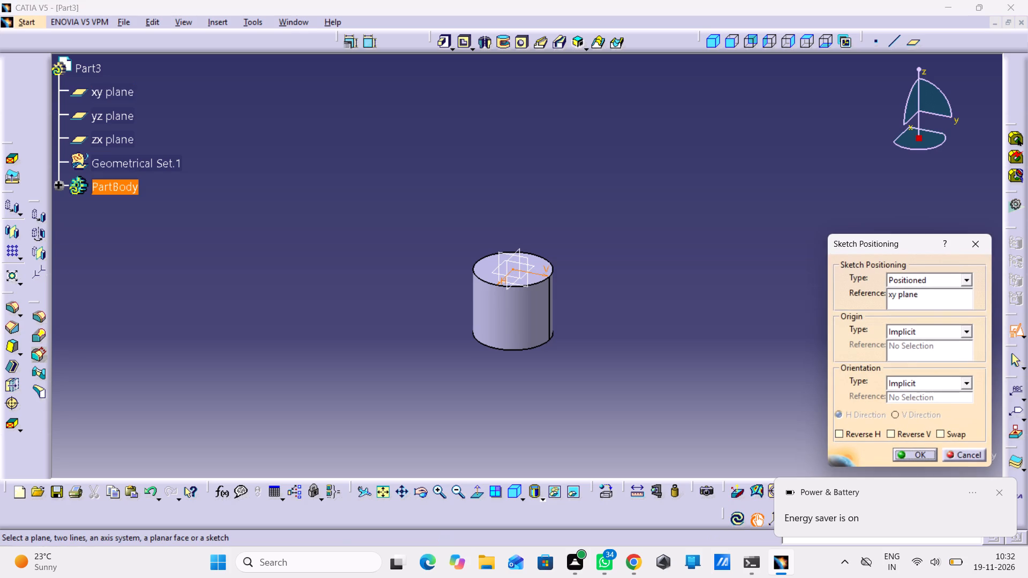
click(940, 432)
click(924, 435)
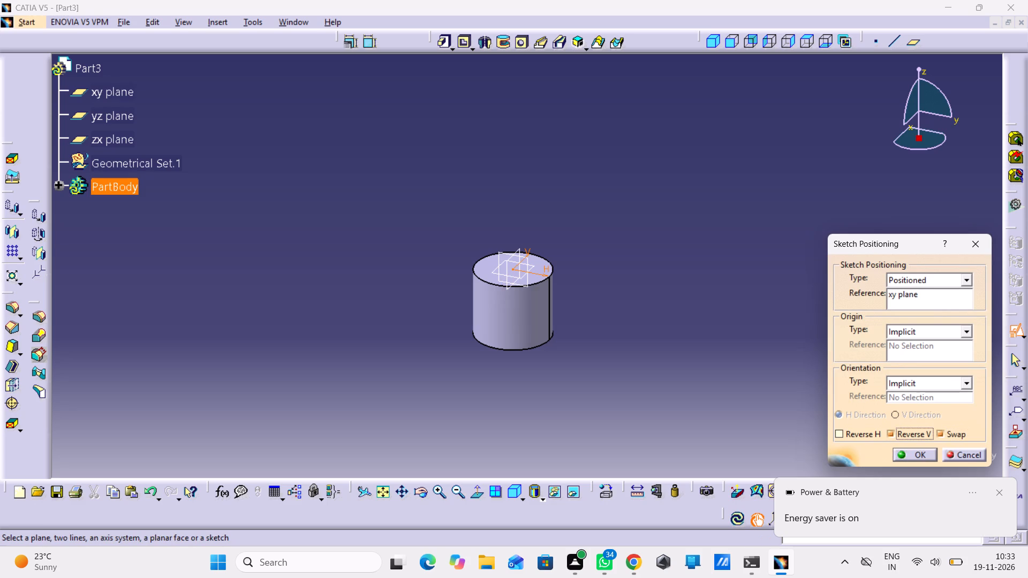
click(908, 459)
click(910, 450)
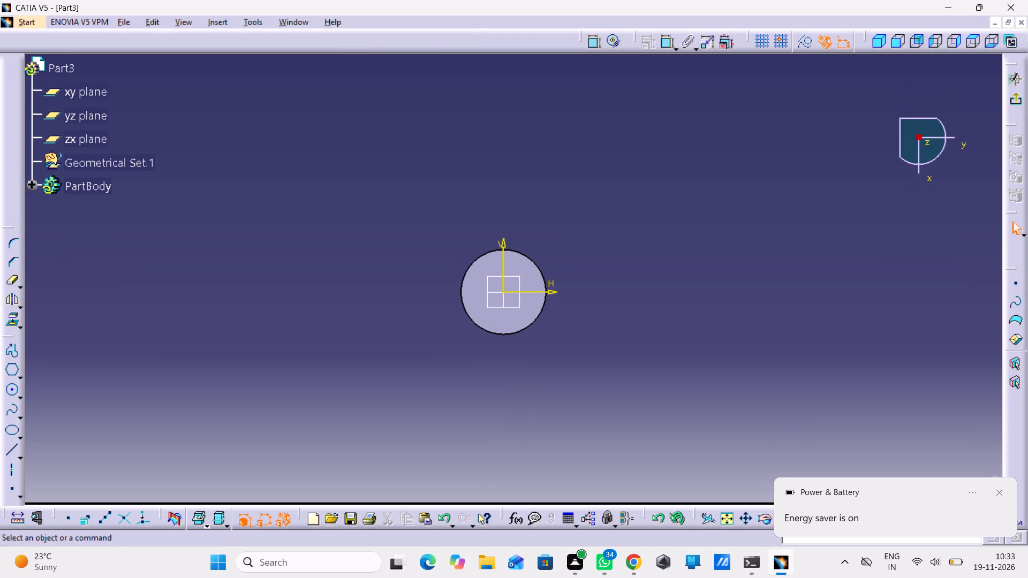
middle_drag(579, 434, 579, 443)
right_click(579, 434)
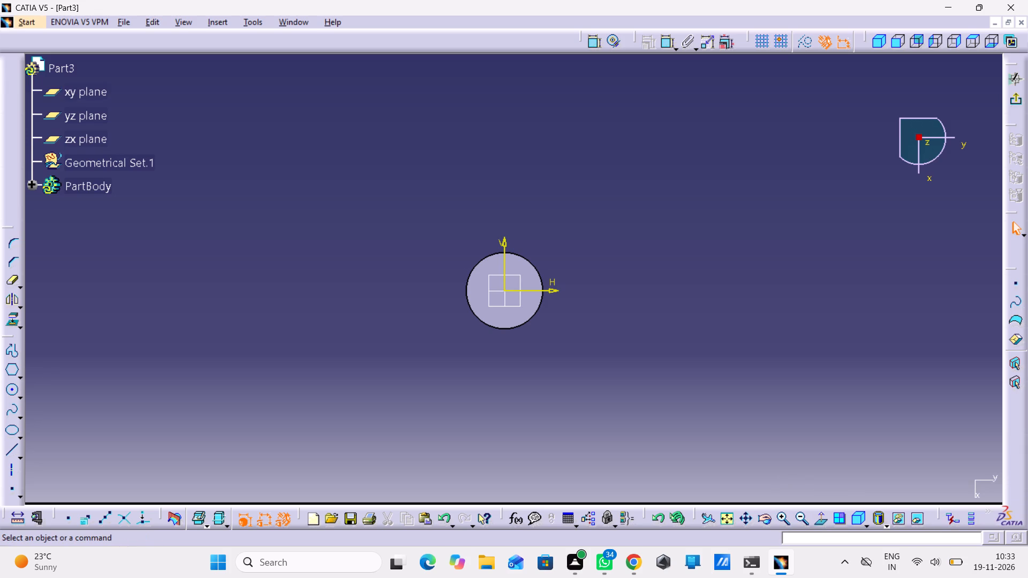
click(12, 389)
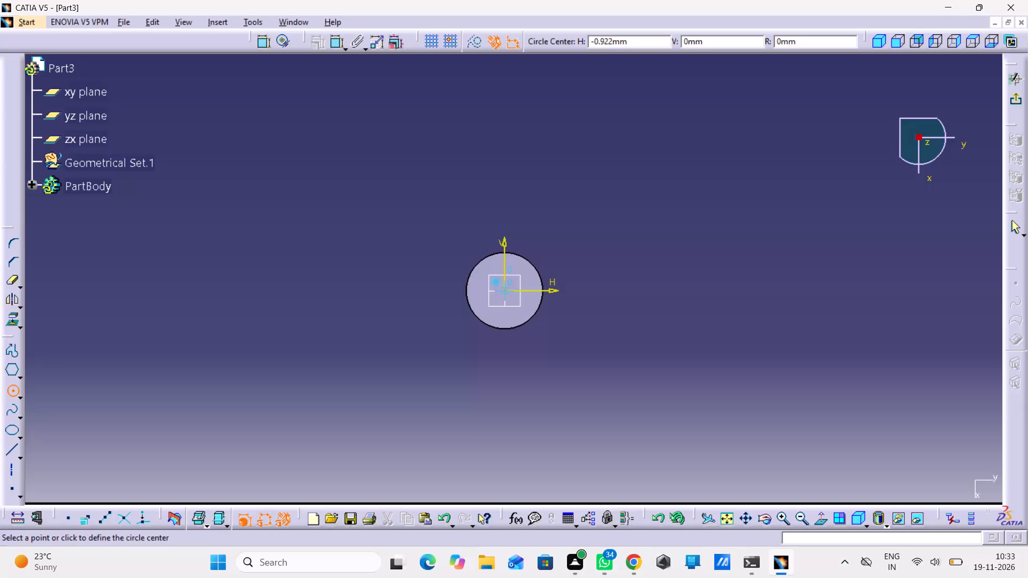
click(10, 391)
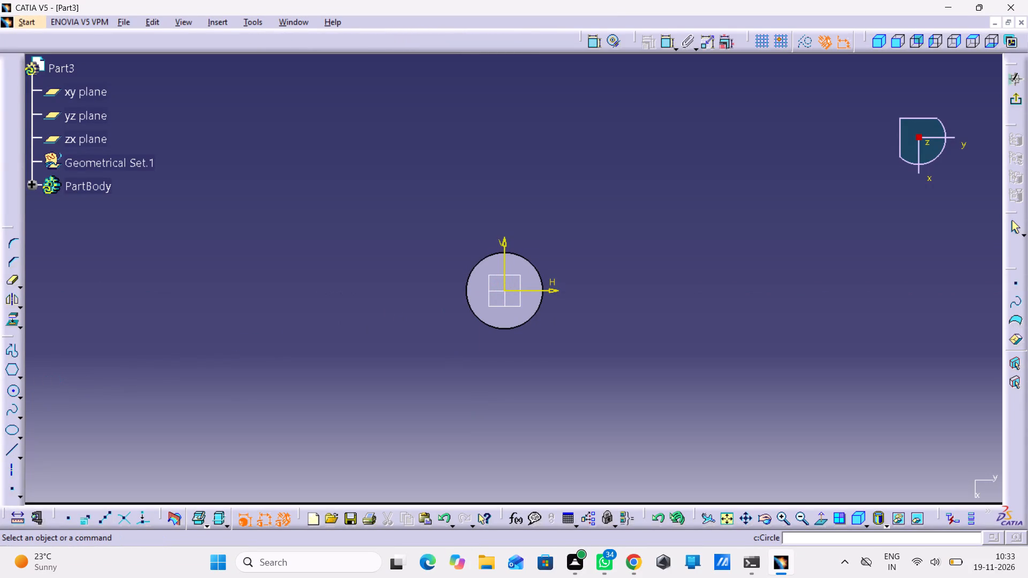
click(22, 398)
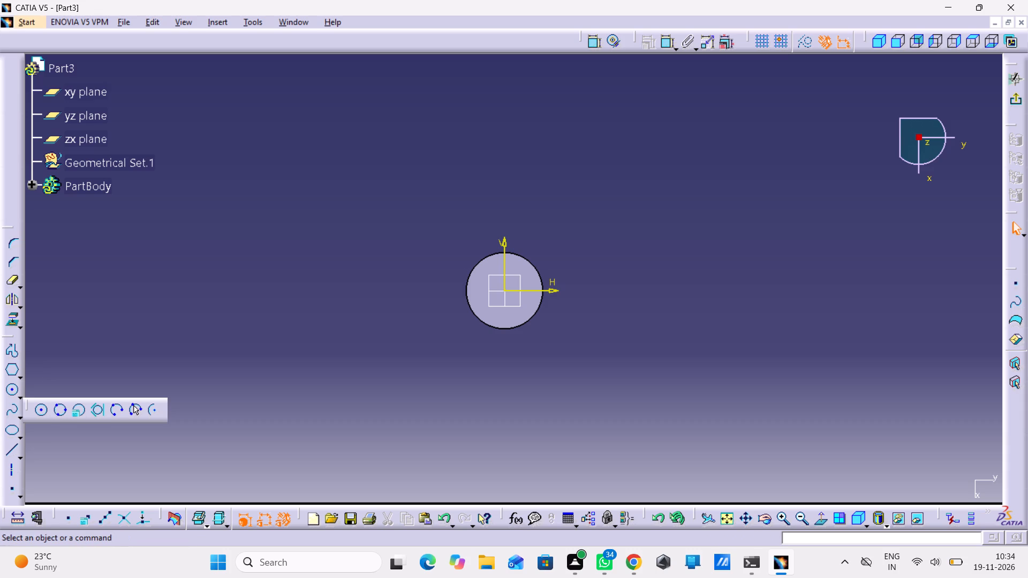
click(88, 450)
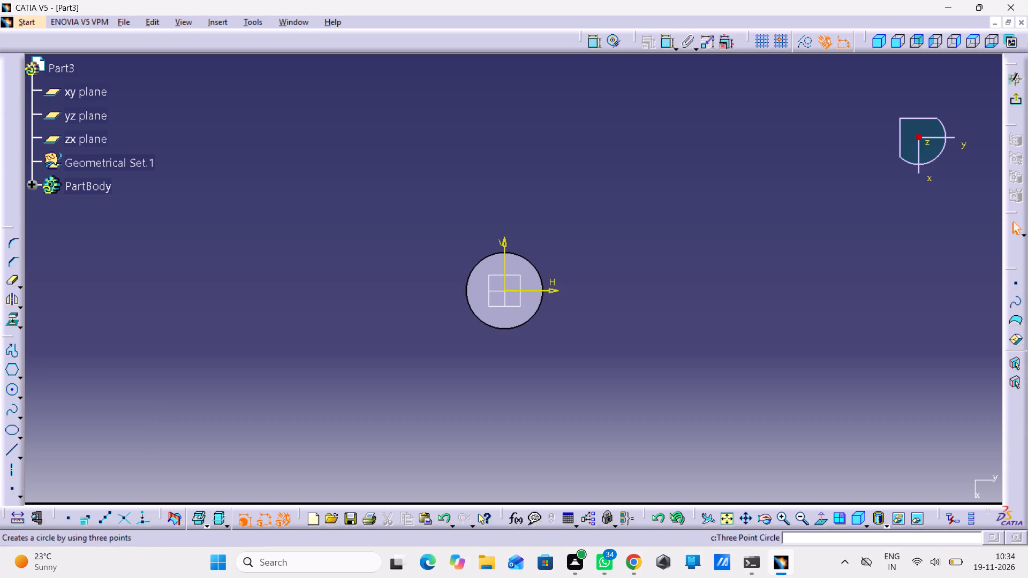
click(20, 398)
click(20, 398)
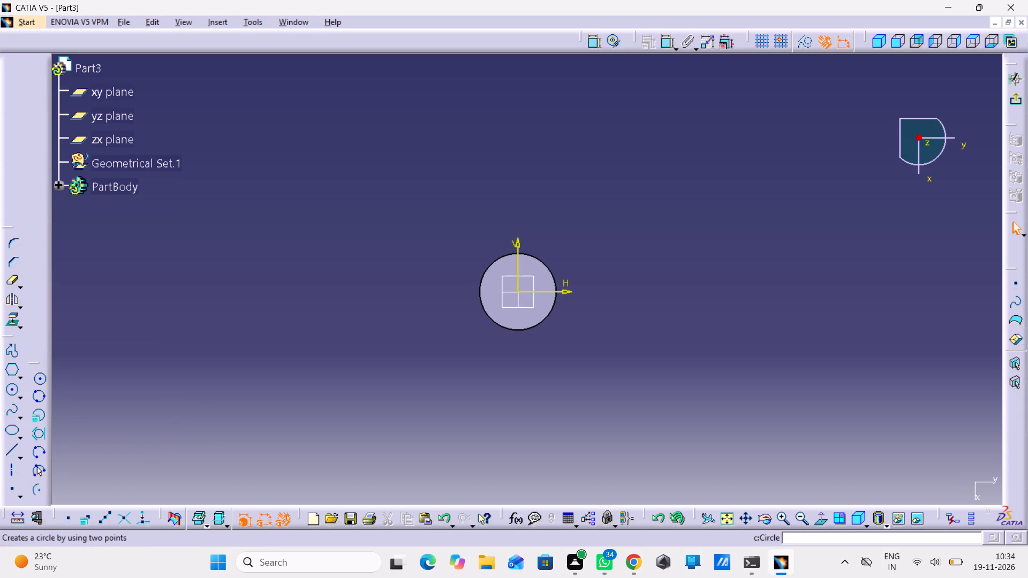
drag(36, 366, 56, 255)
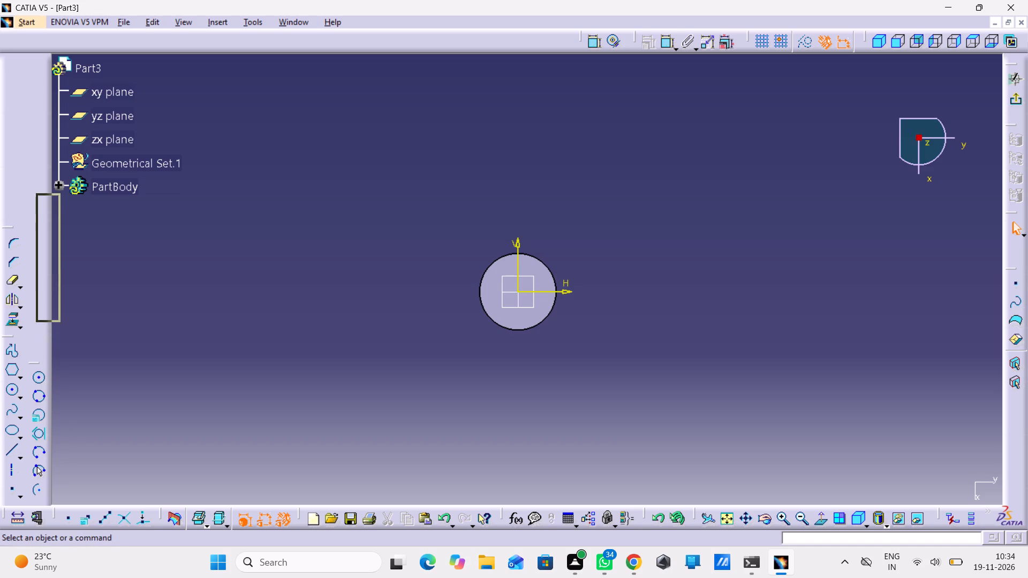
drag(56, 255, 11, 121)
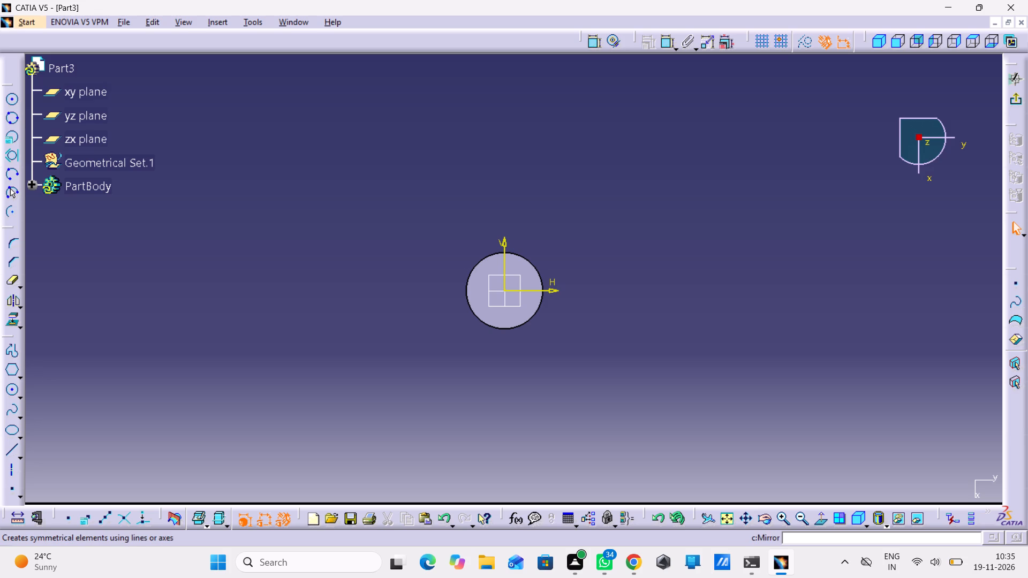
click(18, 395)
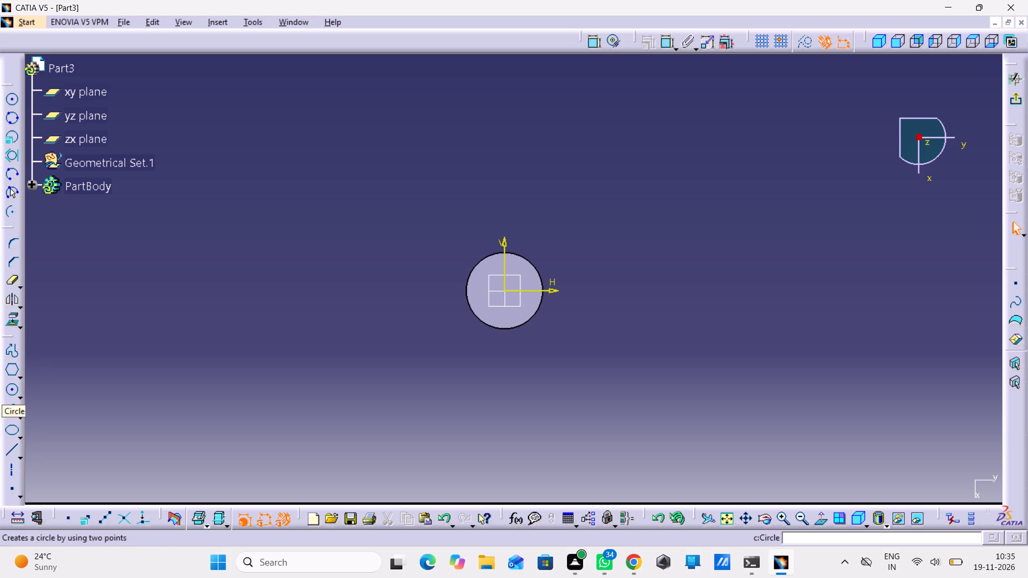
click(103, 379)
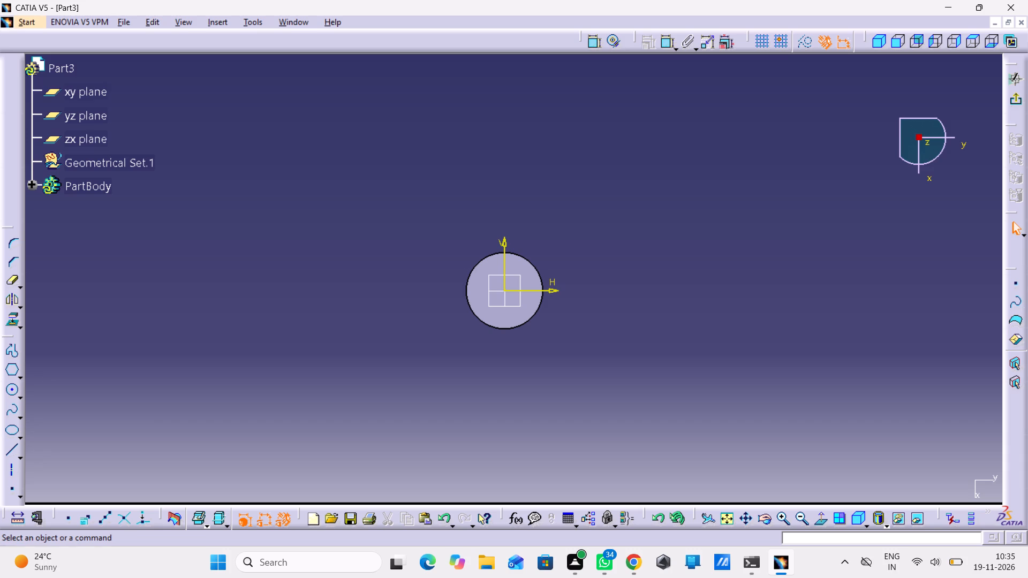
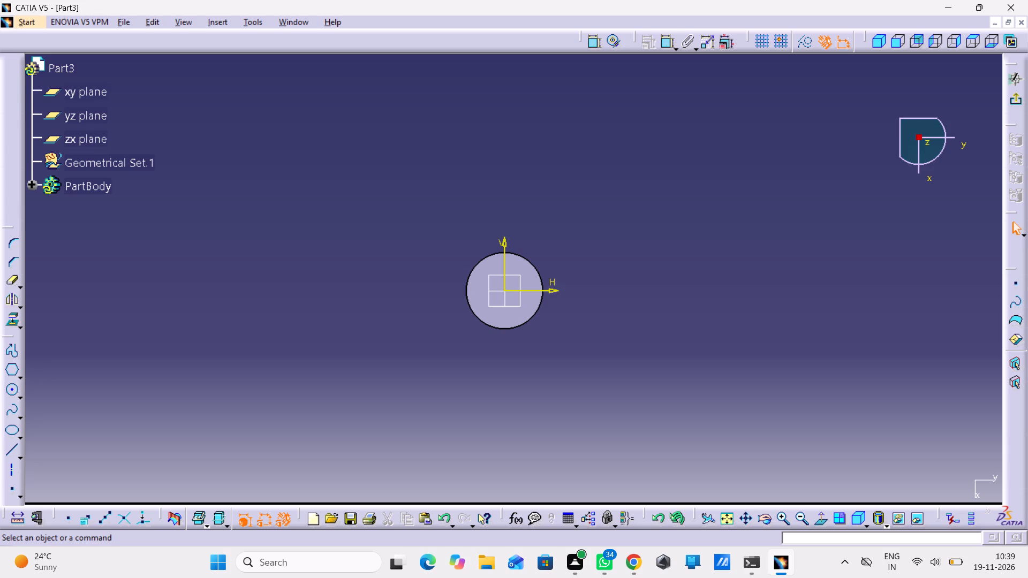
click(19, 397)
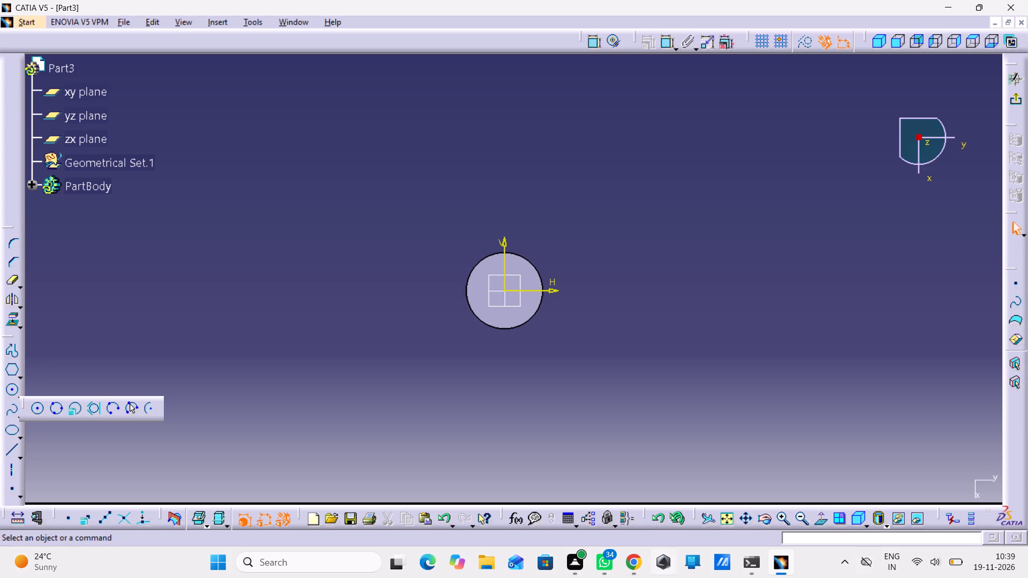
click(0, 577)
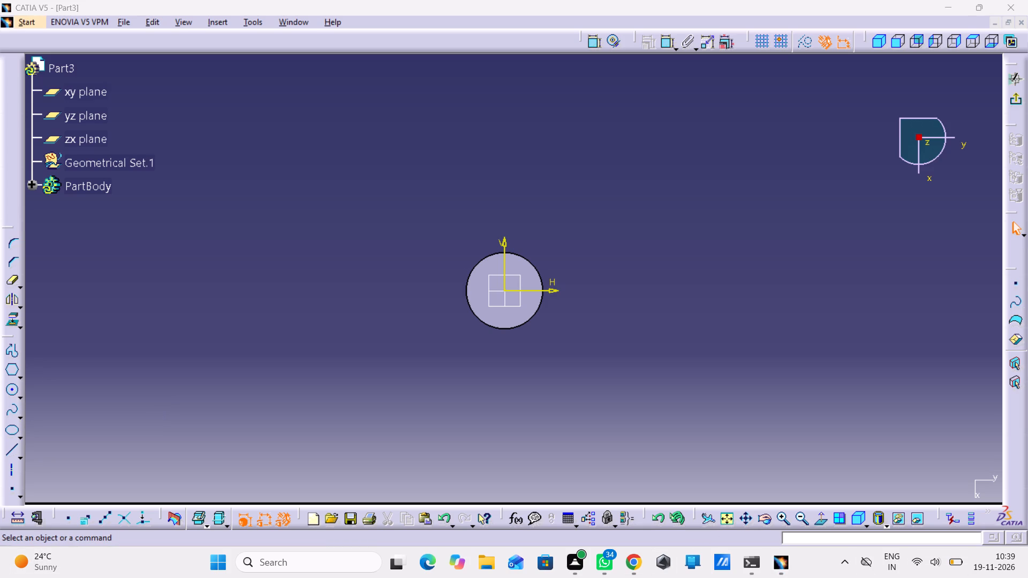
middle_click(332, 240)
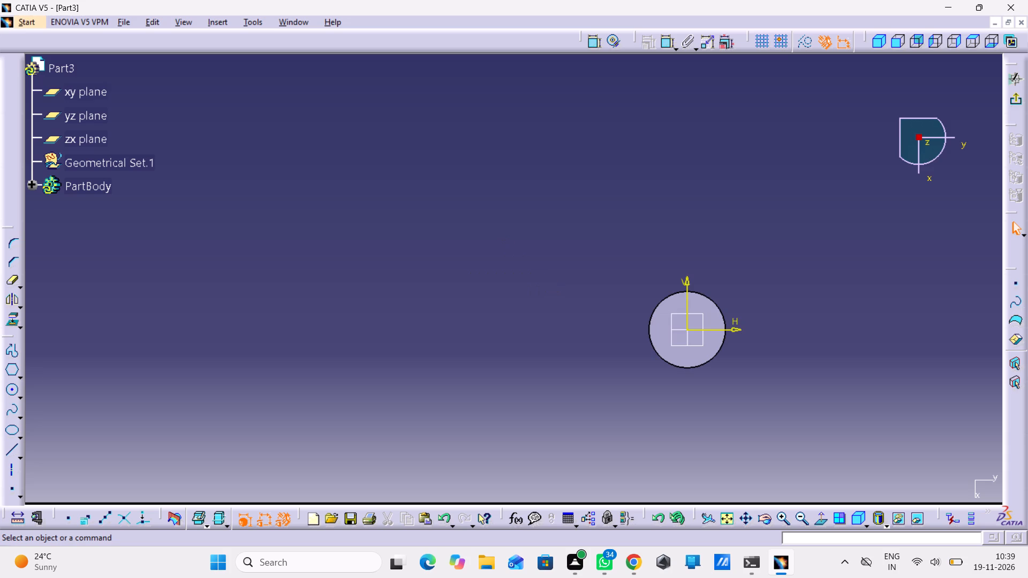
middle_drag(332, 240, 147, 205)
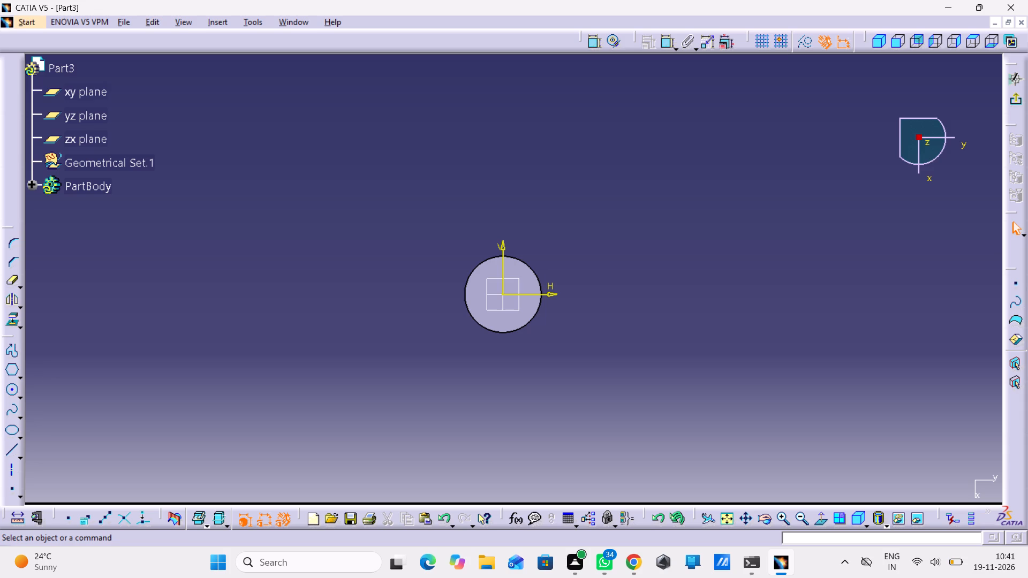
Sketch a near-vertical elongated hole about 18.8 mm long with a radius of about 3.4 mm inside the cylinder's circular outline.
middle_drag(558, 338, 541, 244)
right_click(558, 338)
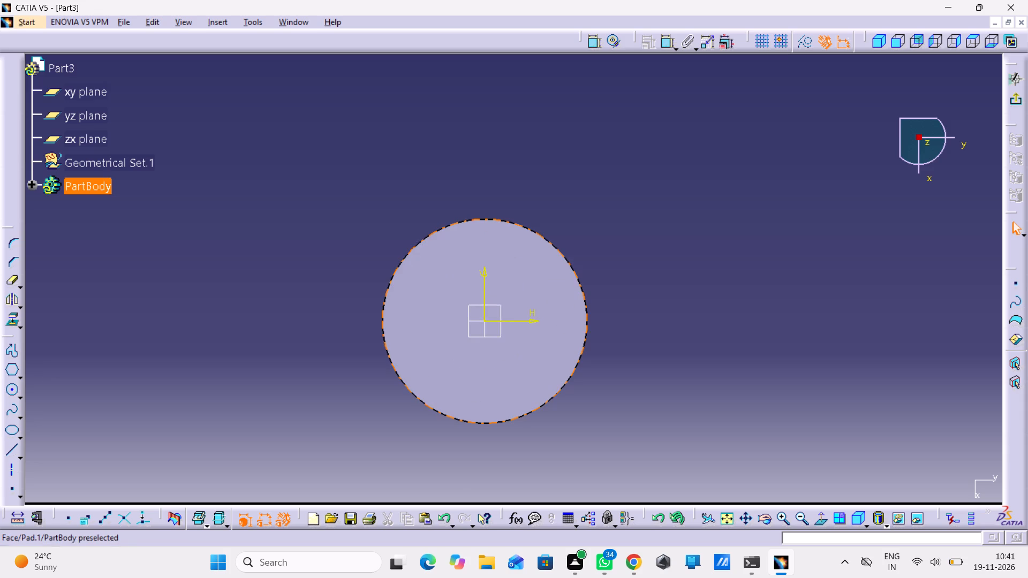
click(20, 394)
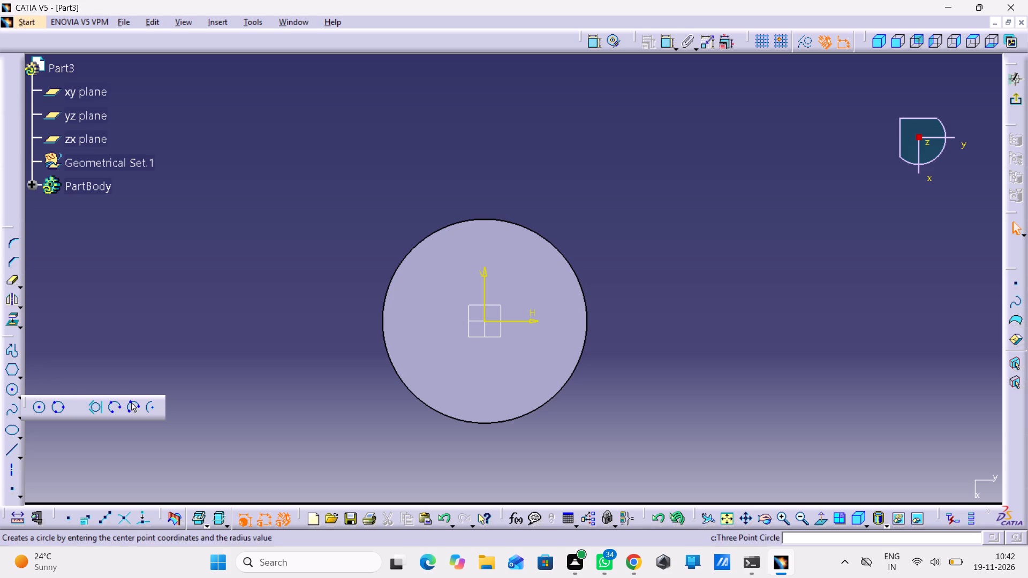
click(18, 368)
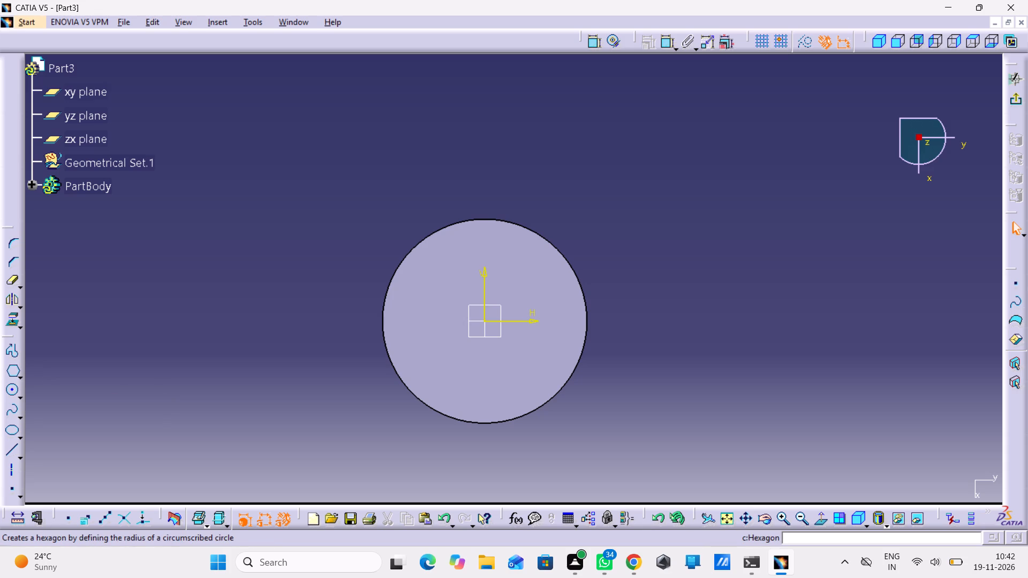
click(19, 375)
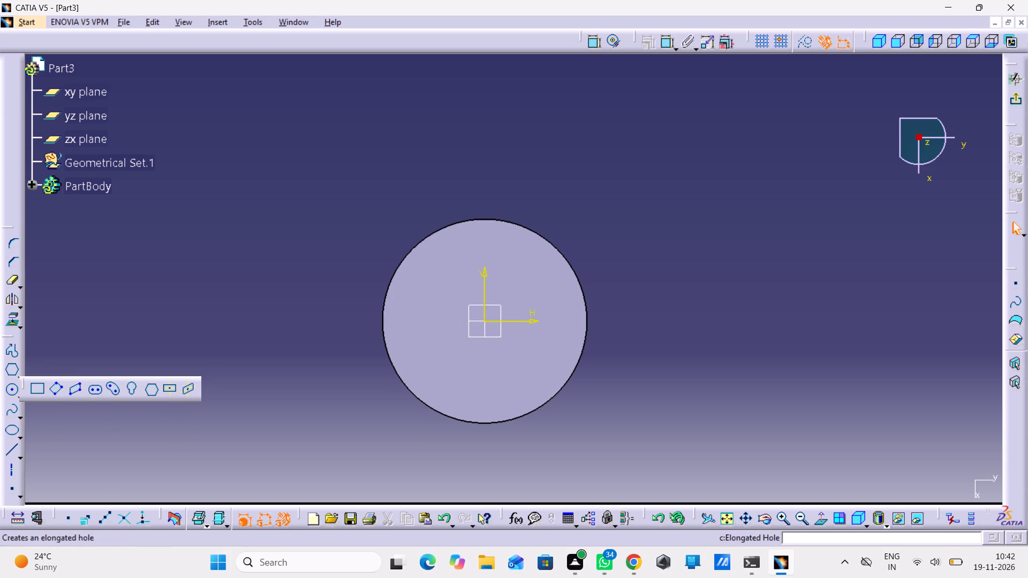
click(90, 389)
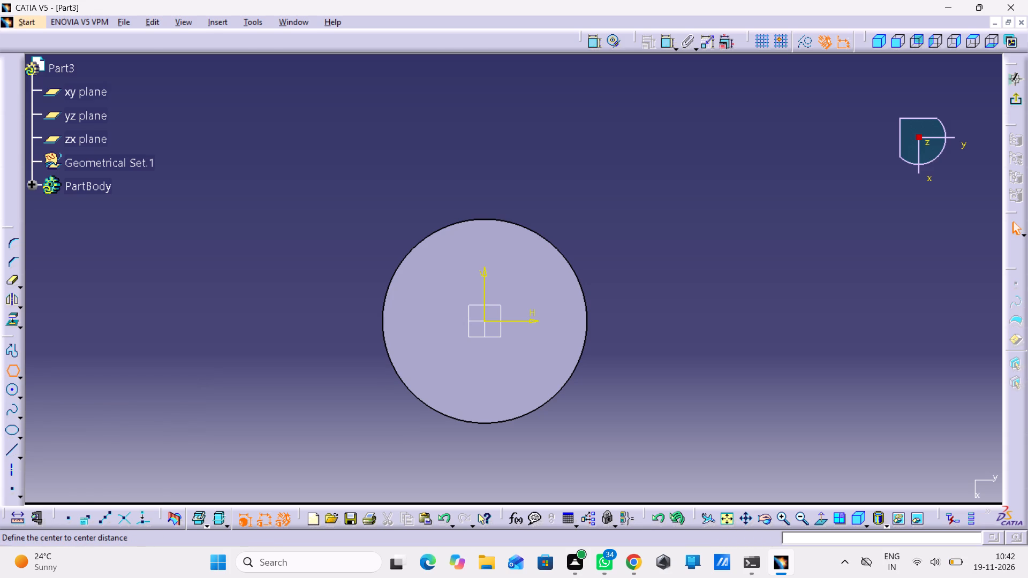
drag(485, 263, 485, 277)
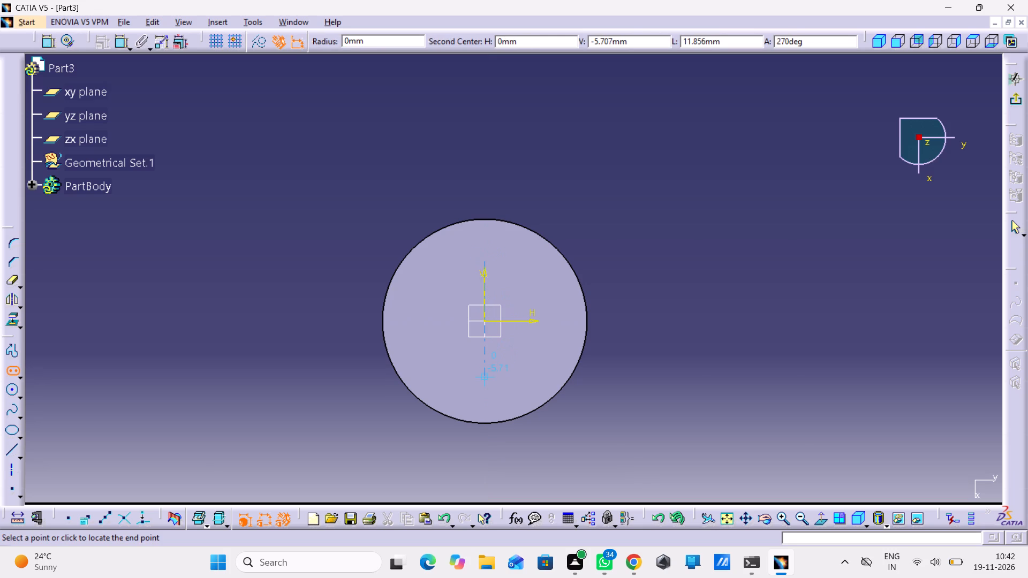
click(482, 379)
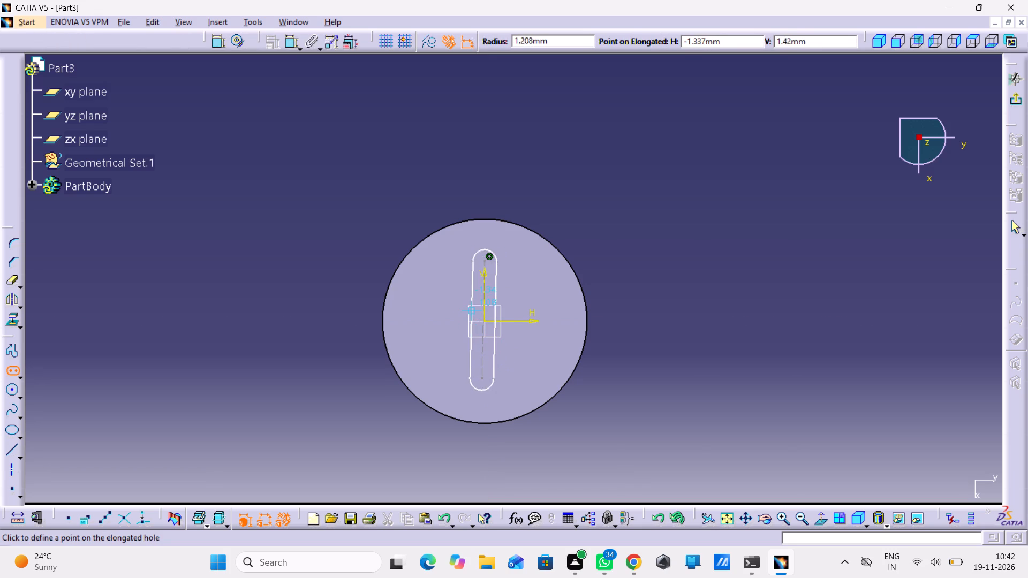
click(451, 302)
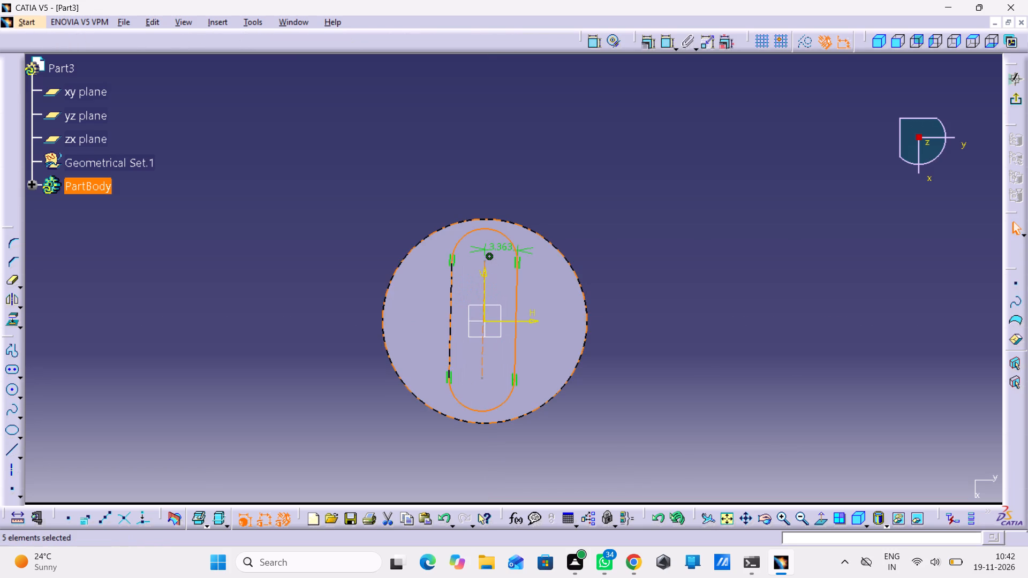
click(624, 260)
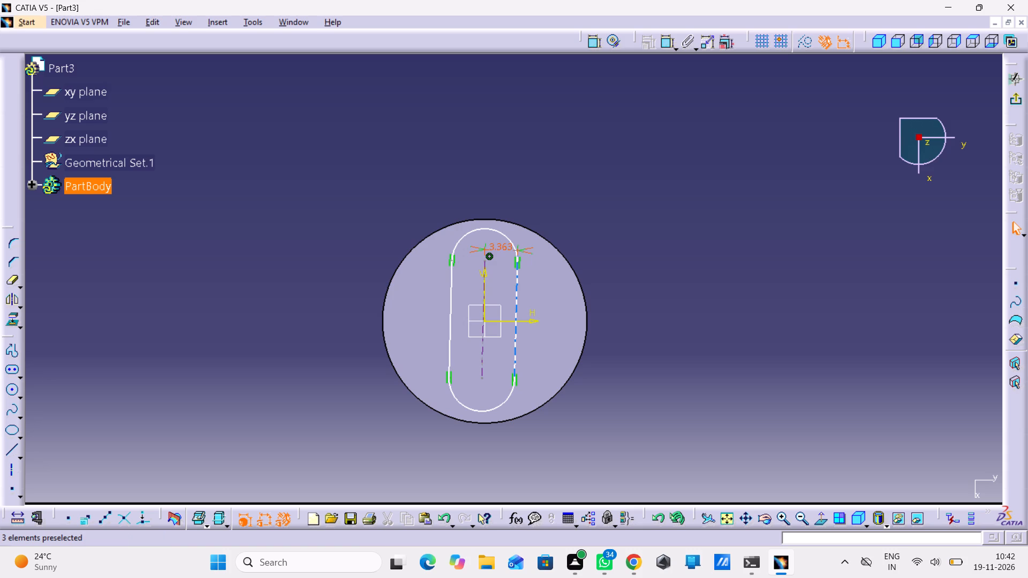
Dimension the elongated hole's overall length between its two end arcs and set it to 18 mm.
click(669, 44)
click(662, 45)
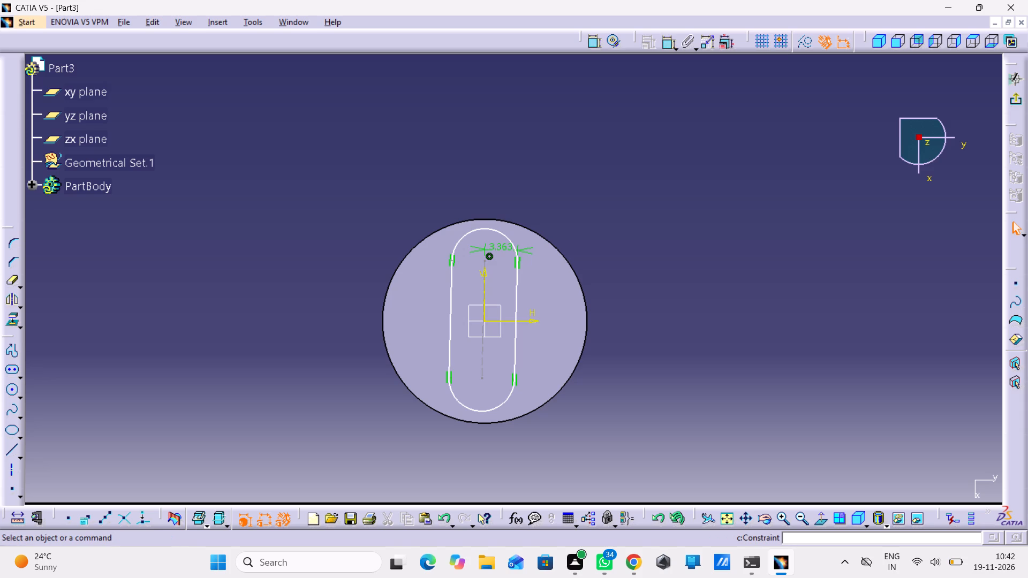
click(668, 47)
double_click(668, 47)
double_click(668, 47)
click(484, 229)
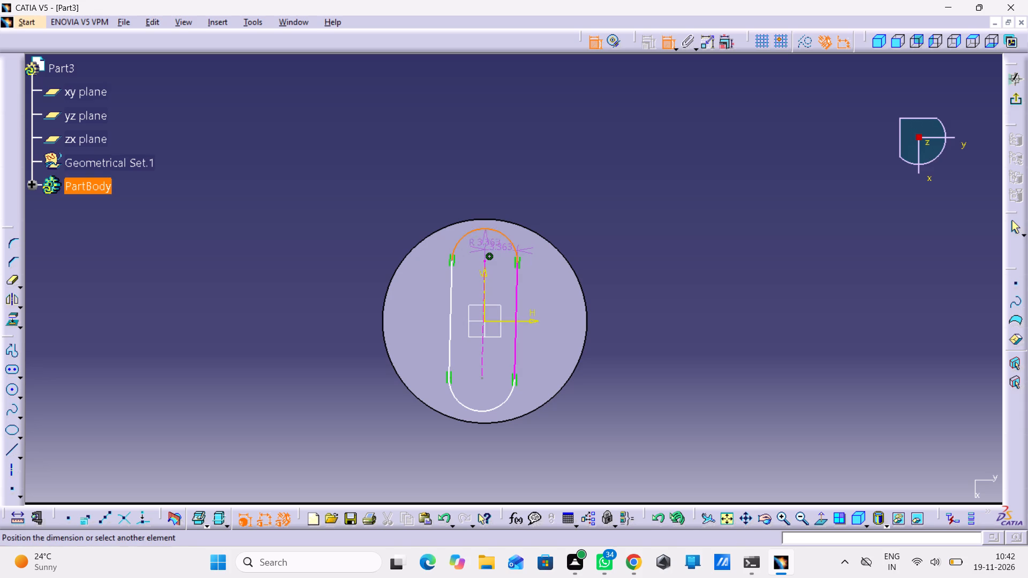
click(479, 410)
click(307, 313)
double_click(307, 313)
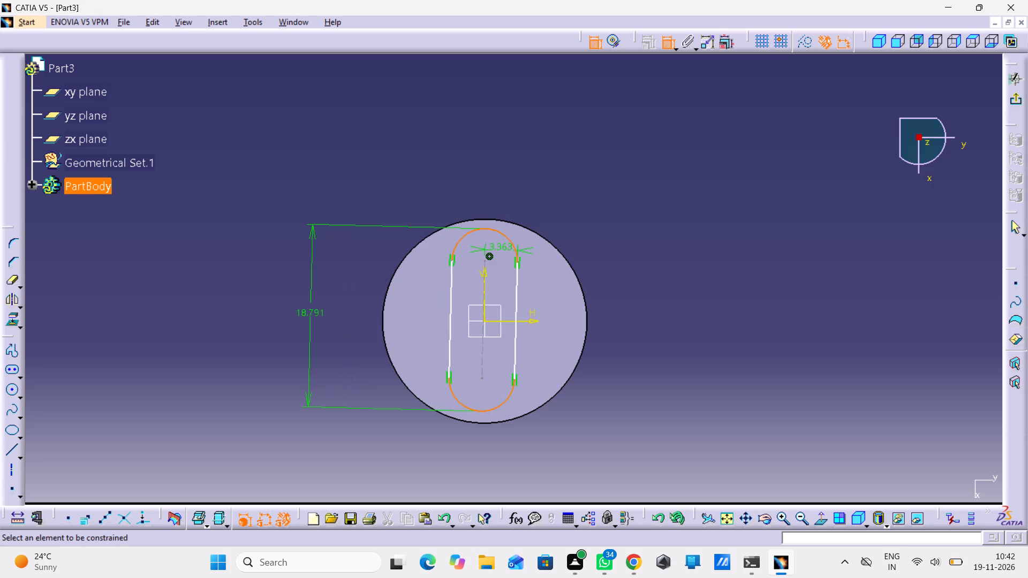
text(18)
key(Return)
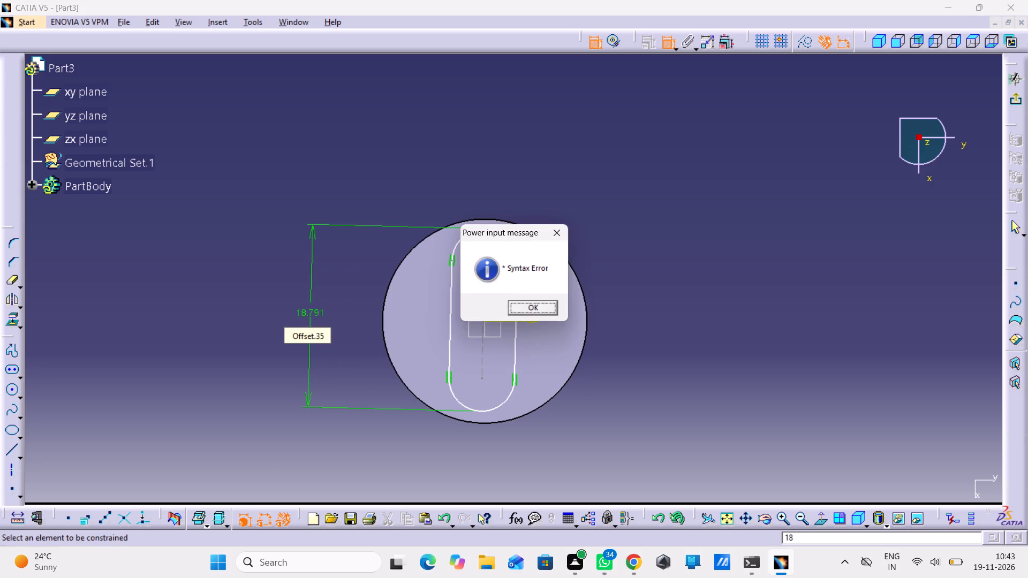
click(527, 304)
click(315, 315)
drag(315, 315, 308, 316)
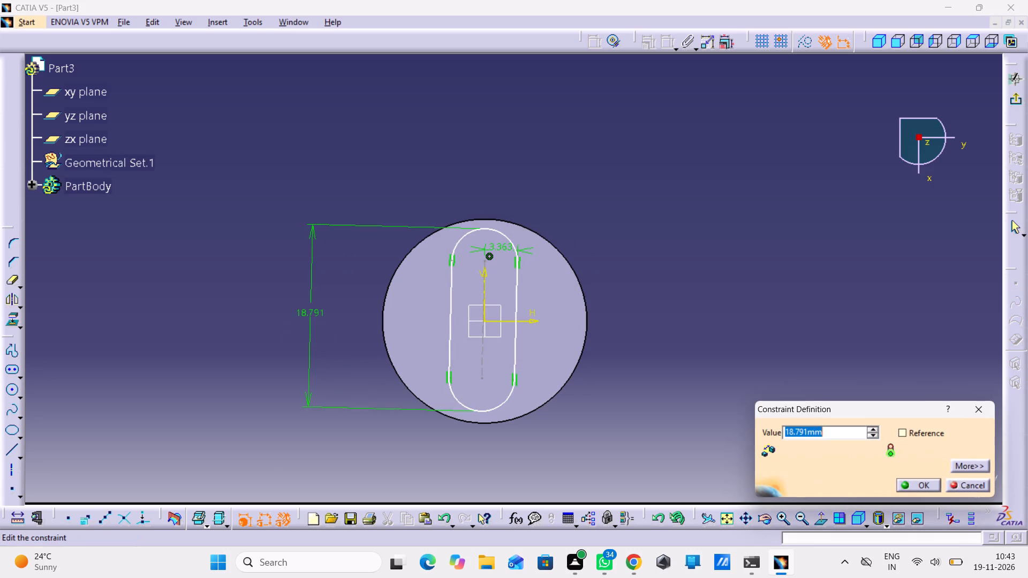
text(18)
key(Return)
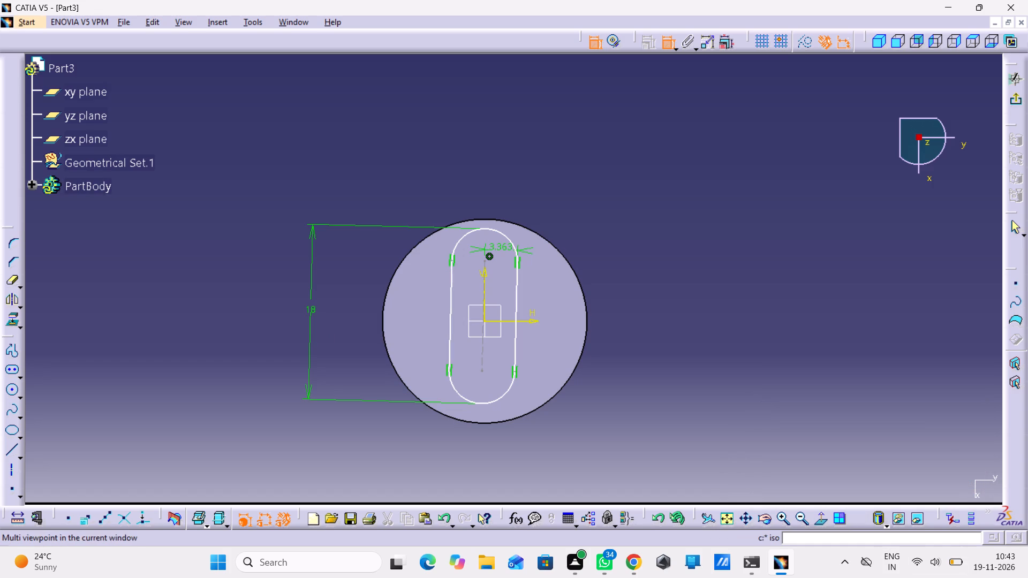
Dimension the elongated hole's width between its two straight sides, placing the dimension below the circle.
click(820, 521)
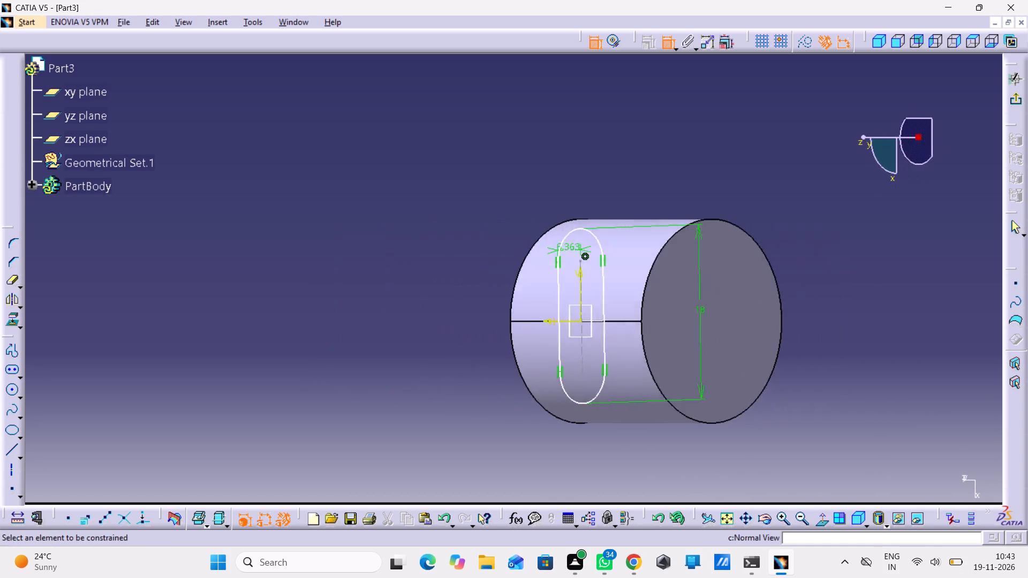
click(818, 522)
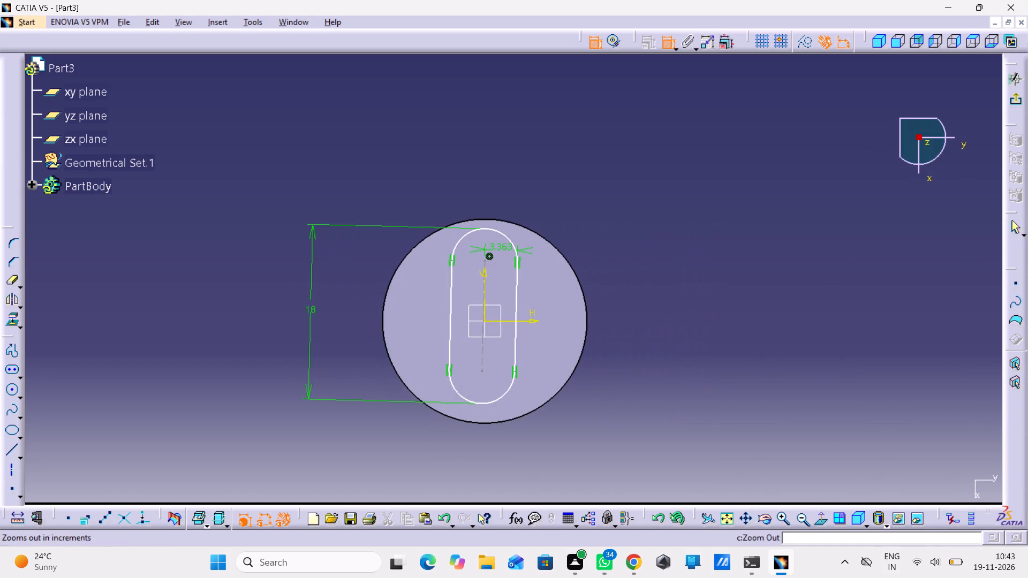
right_click(452, 315)
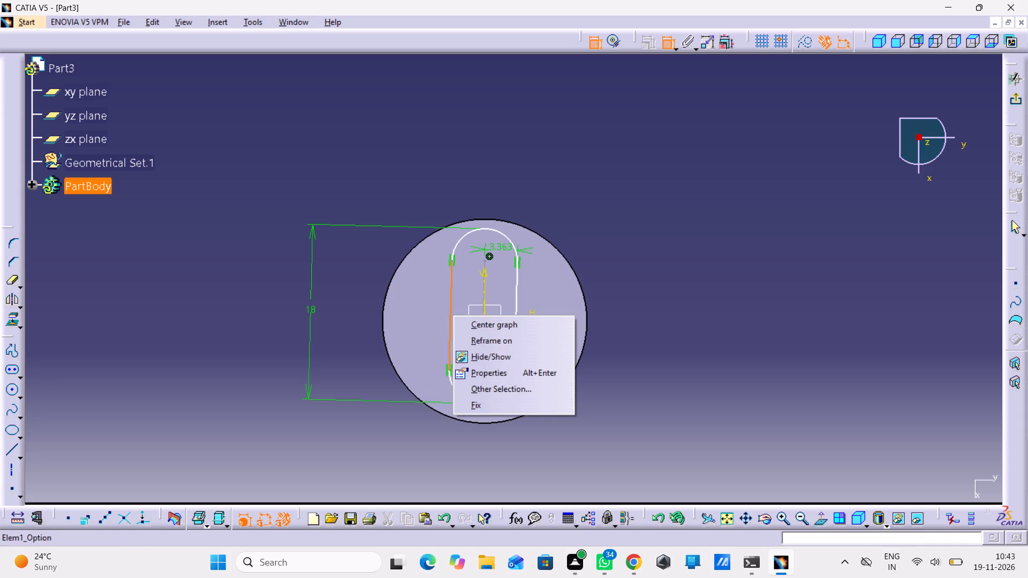
click(638, 266)
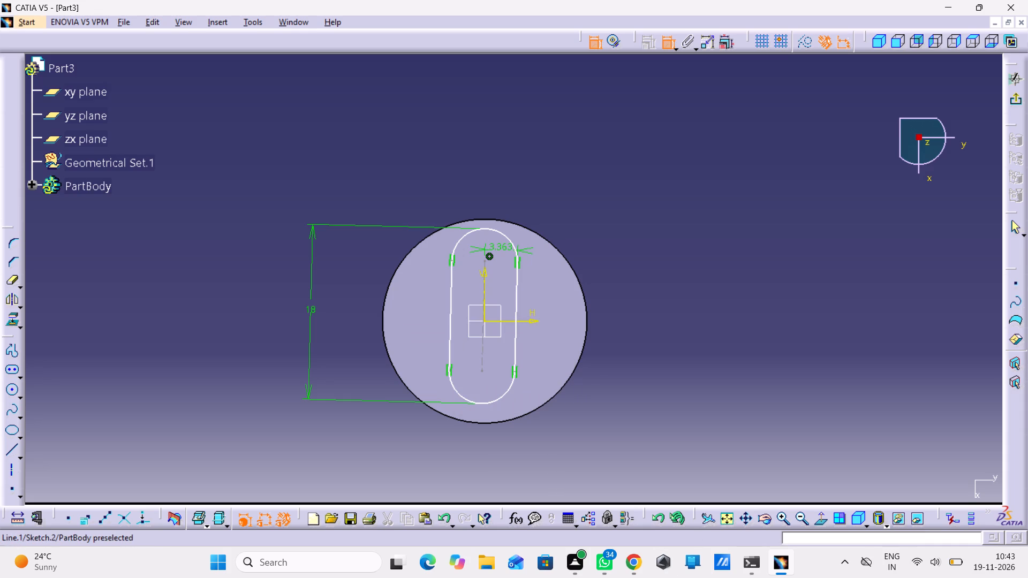
click(448, 324)
click(453, 318)
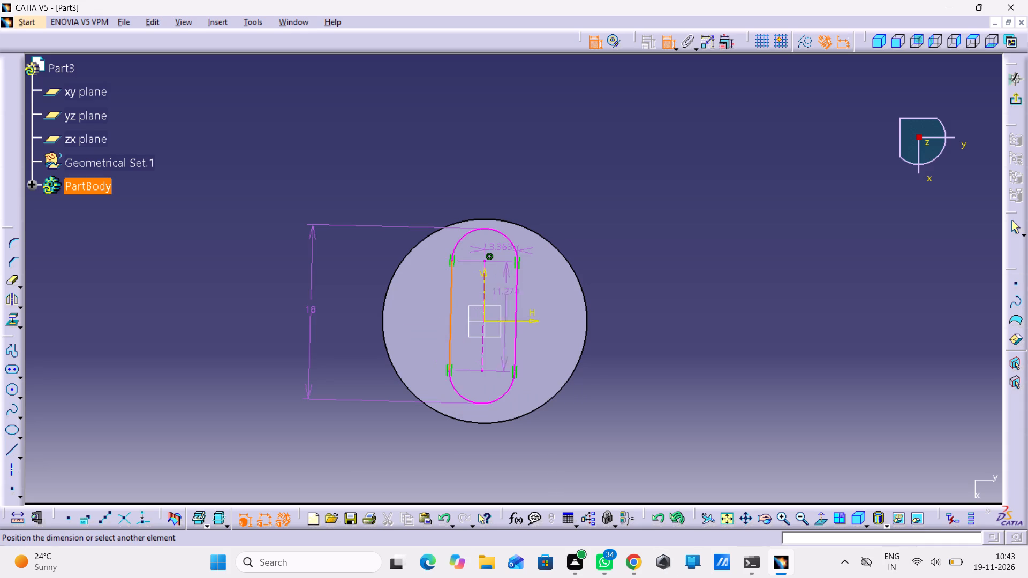
click(515, 295)
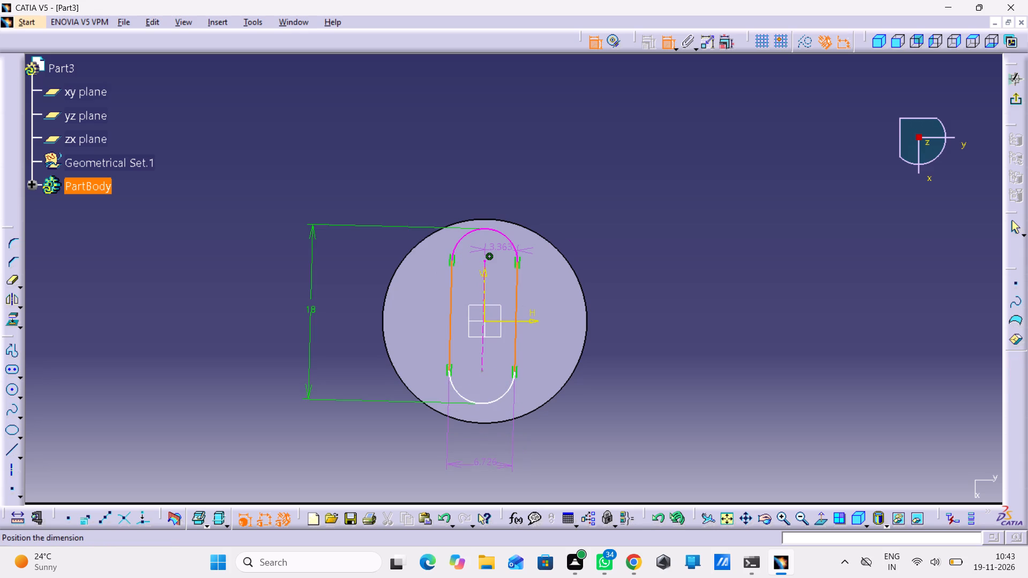
click(479, 457)
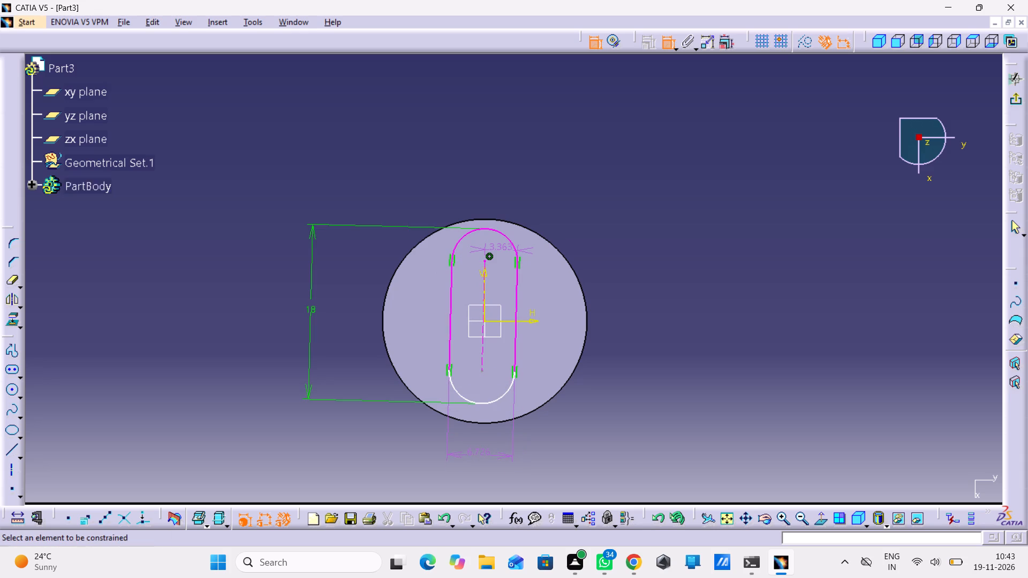
Delete the elongated hole's half-width dimension near its upper arc.
right_click(496, 253)
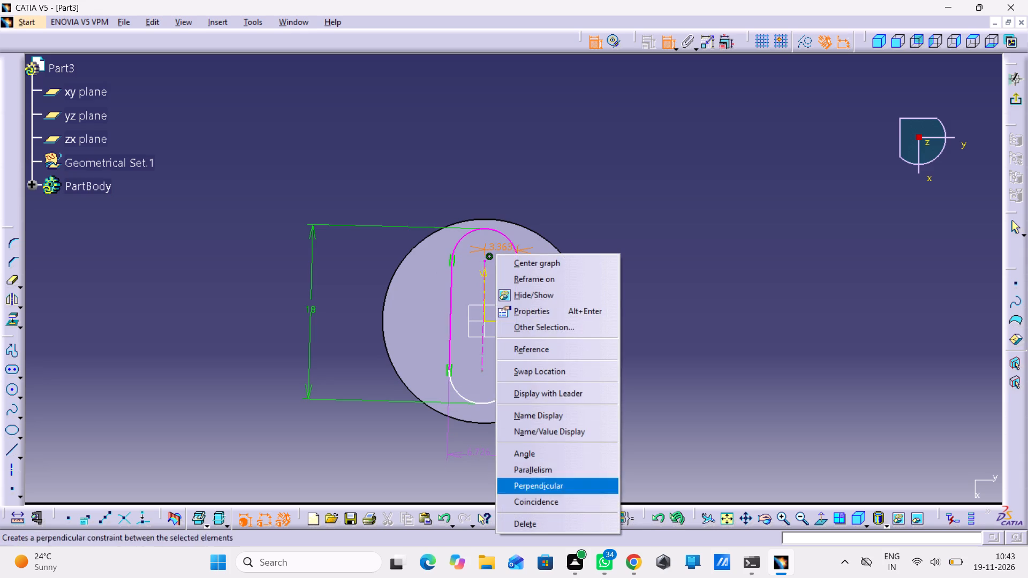
click(524, 526)
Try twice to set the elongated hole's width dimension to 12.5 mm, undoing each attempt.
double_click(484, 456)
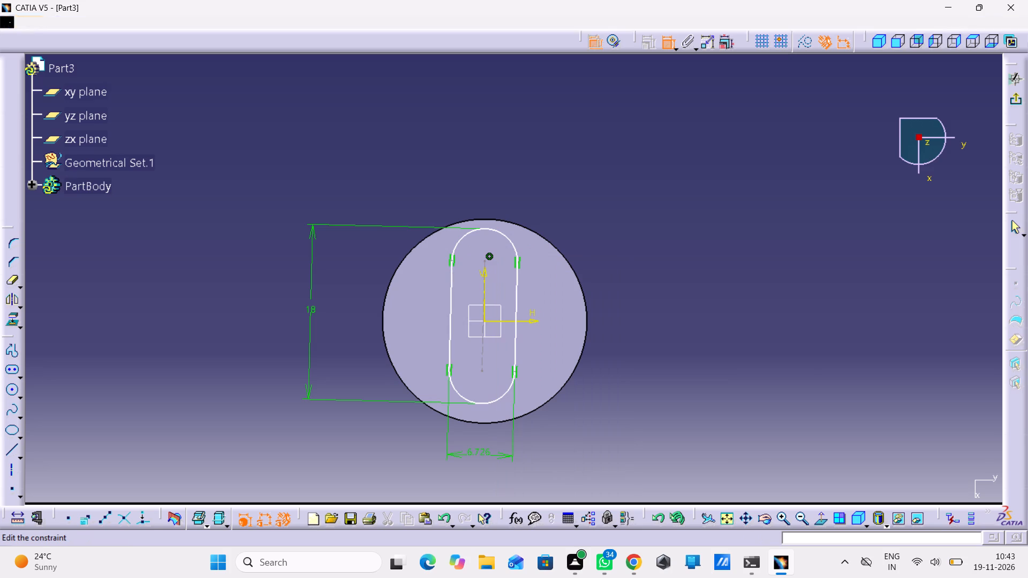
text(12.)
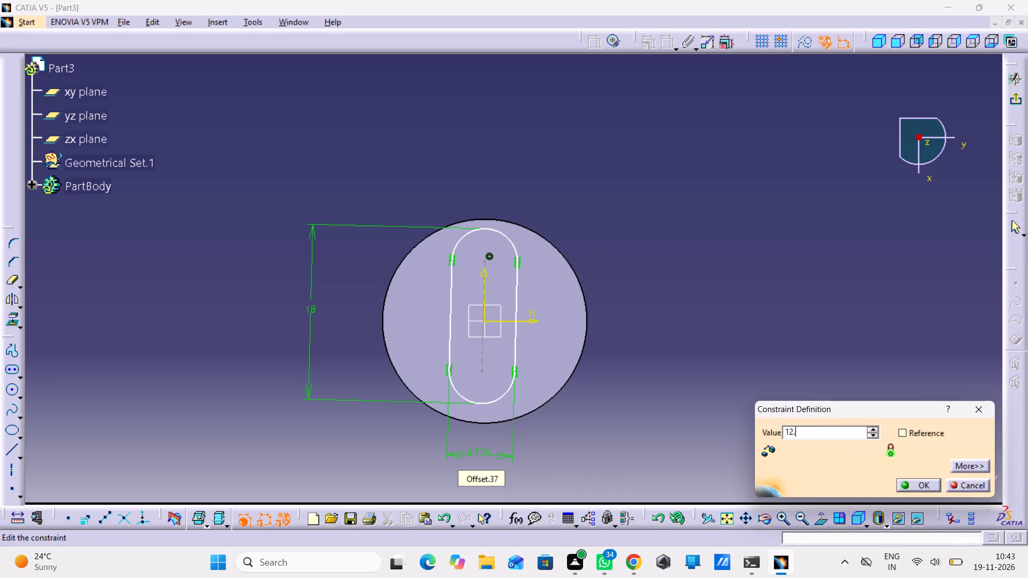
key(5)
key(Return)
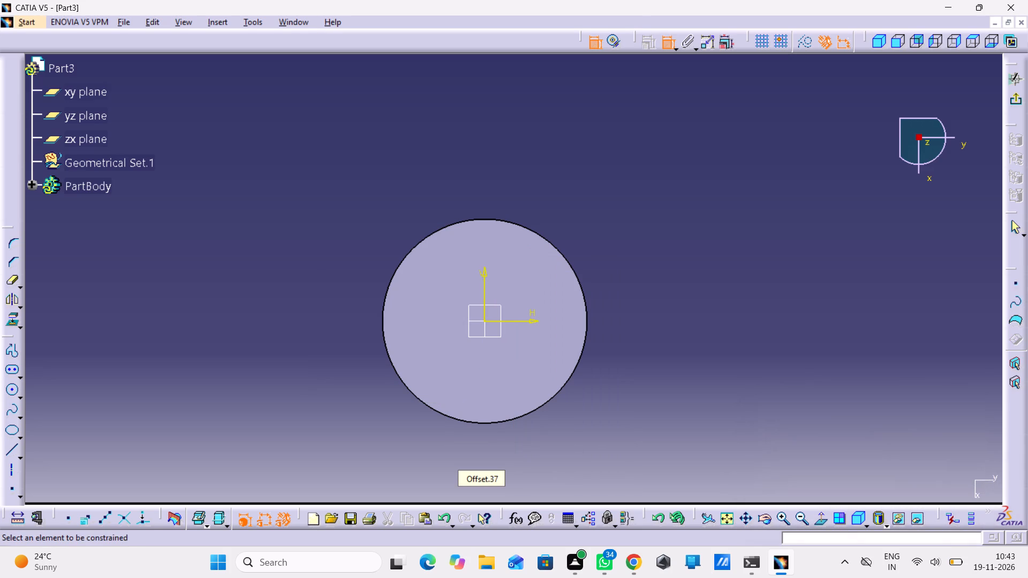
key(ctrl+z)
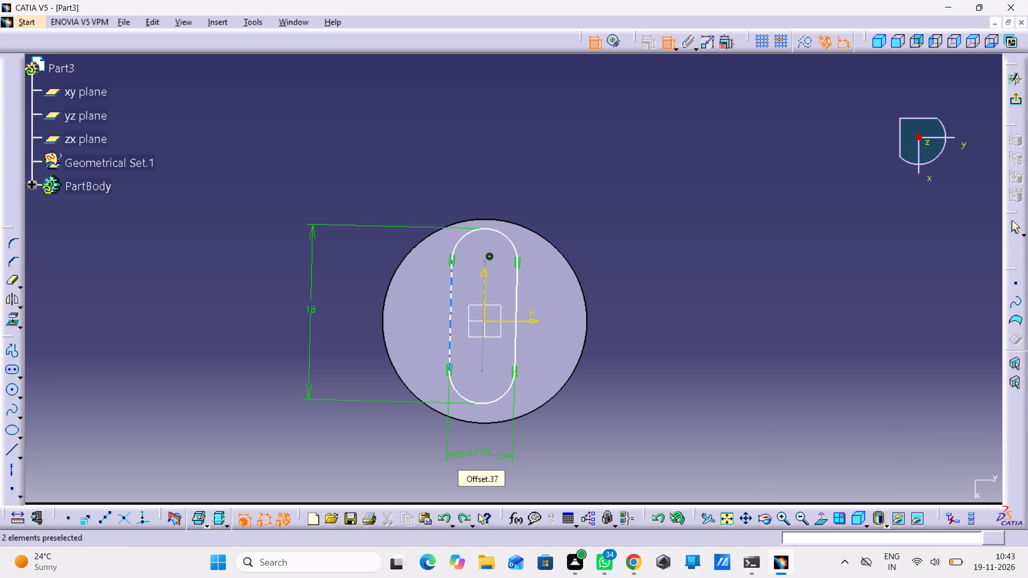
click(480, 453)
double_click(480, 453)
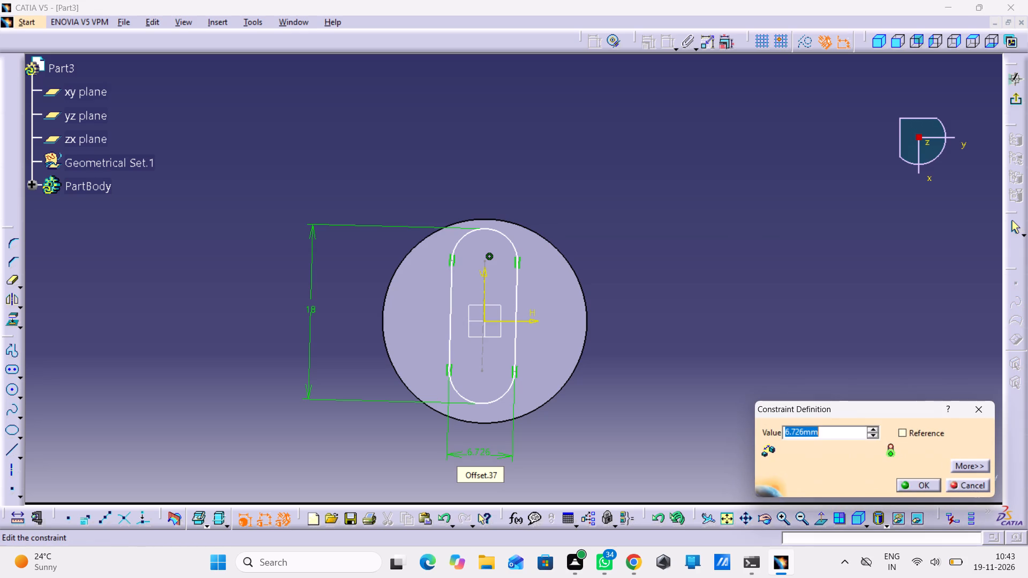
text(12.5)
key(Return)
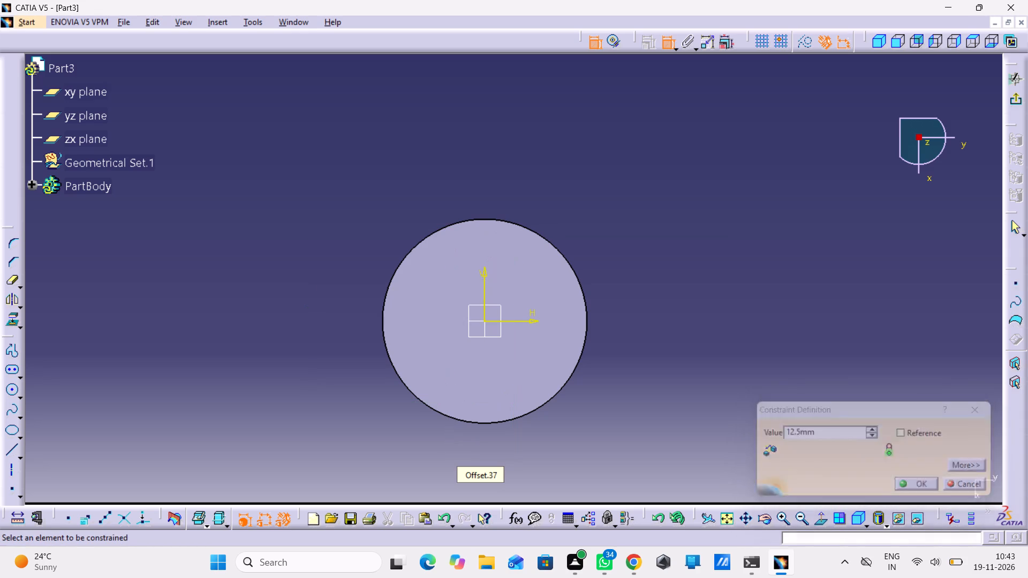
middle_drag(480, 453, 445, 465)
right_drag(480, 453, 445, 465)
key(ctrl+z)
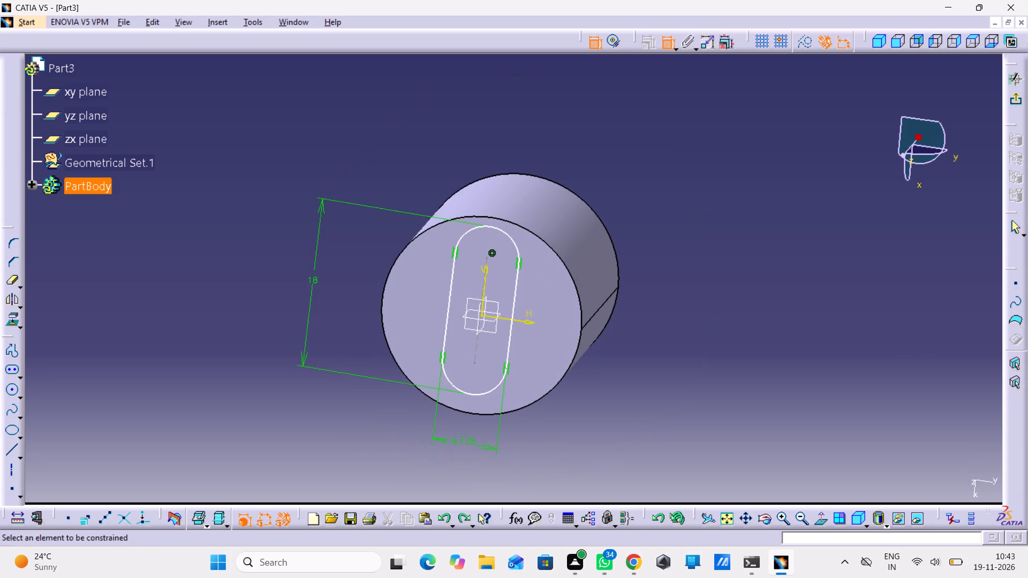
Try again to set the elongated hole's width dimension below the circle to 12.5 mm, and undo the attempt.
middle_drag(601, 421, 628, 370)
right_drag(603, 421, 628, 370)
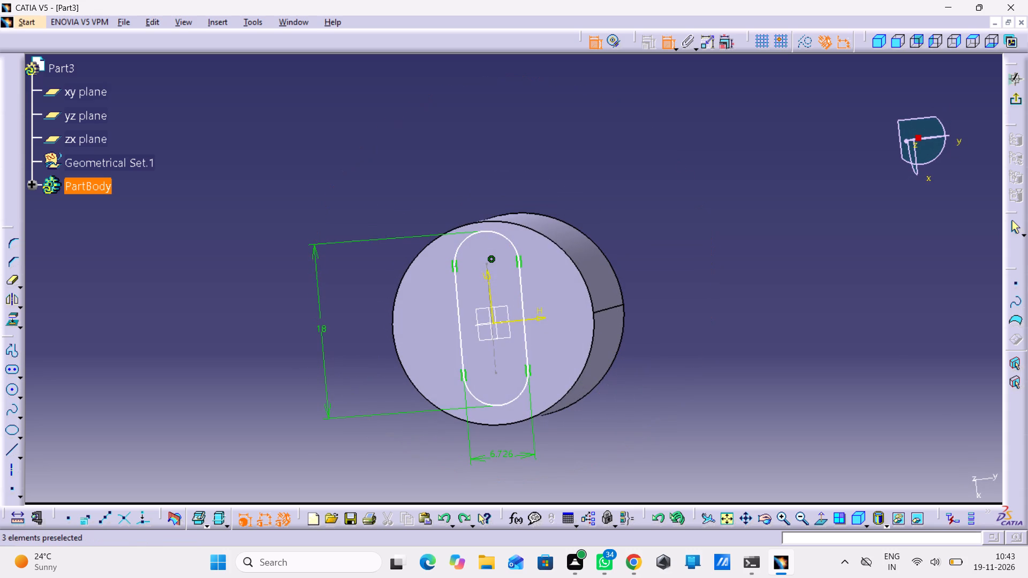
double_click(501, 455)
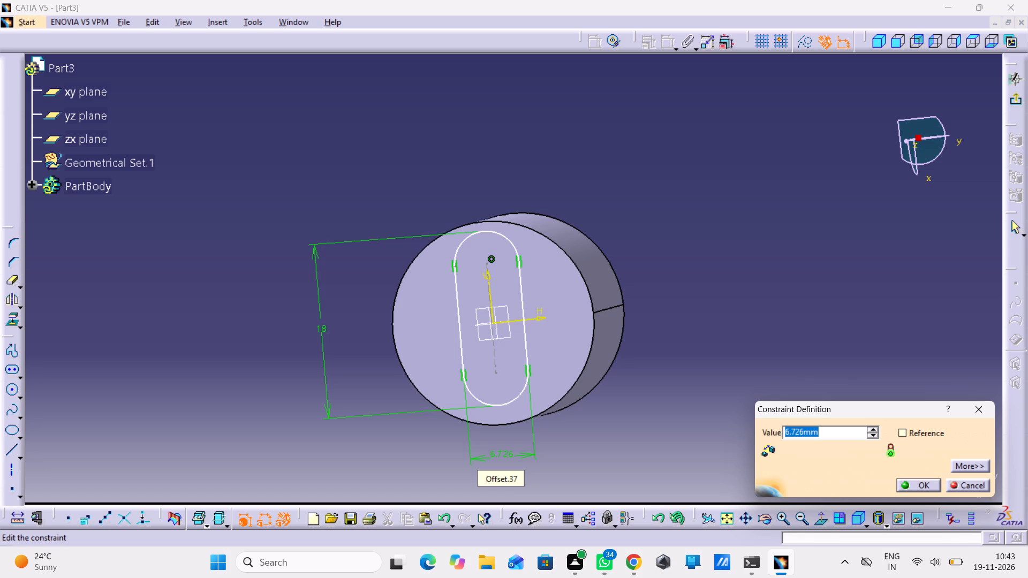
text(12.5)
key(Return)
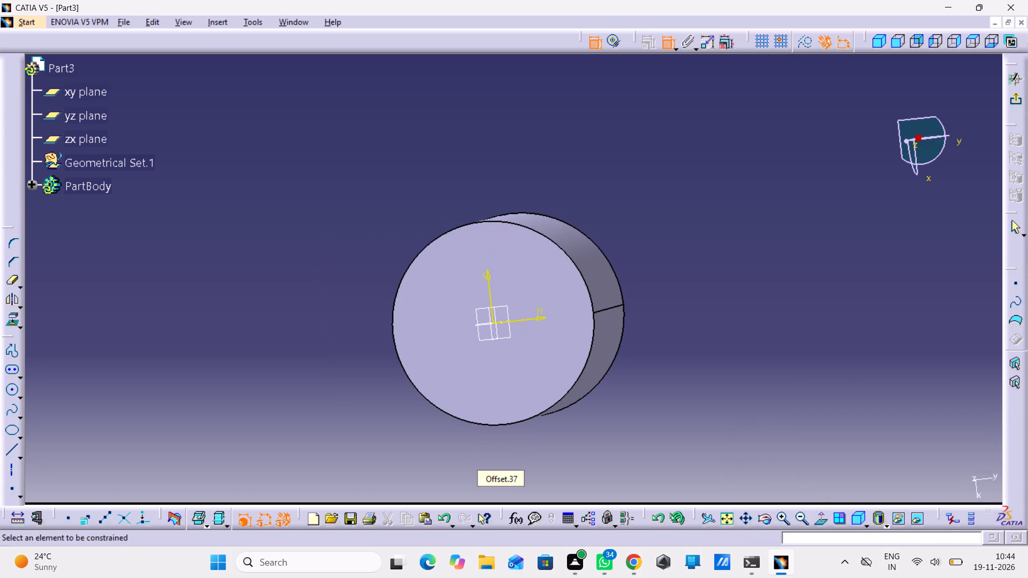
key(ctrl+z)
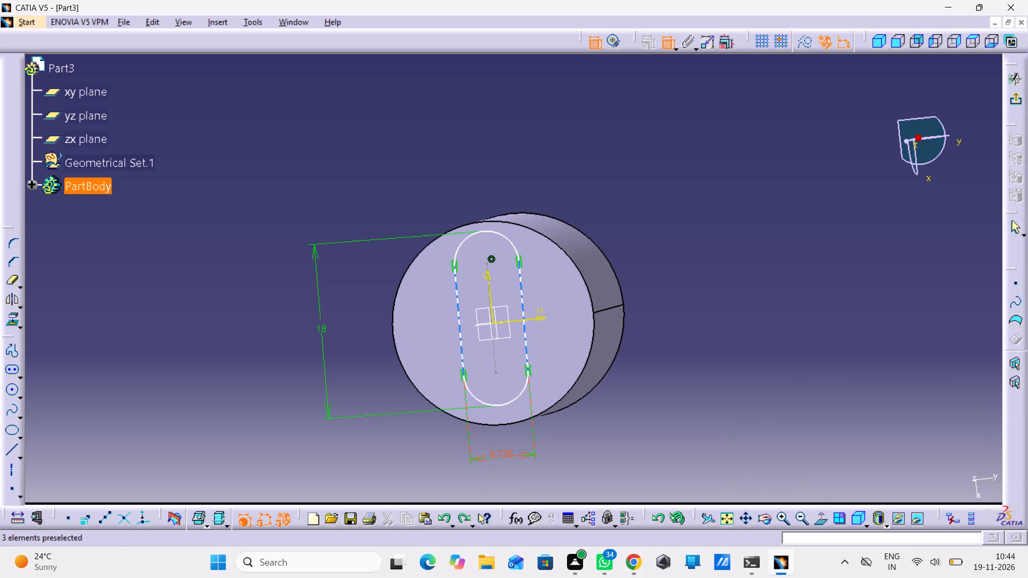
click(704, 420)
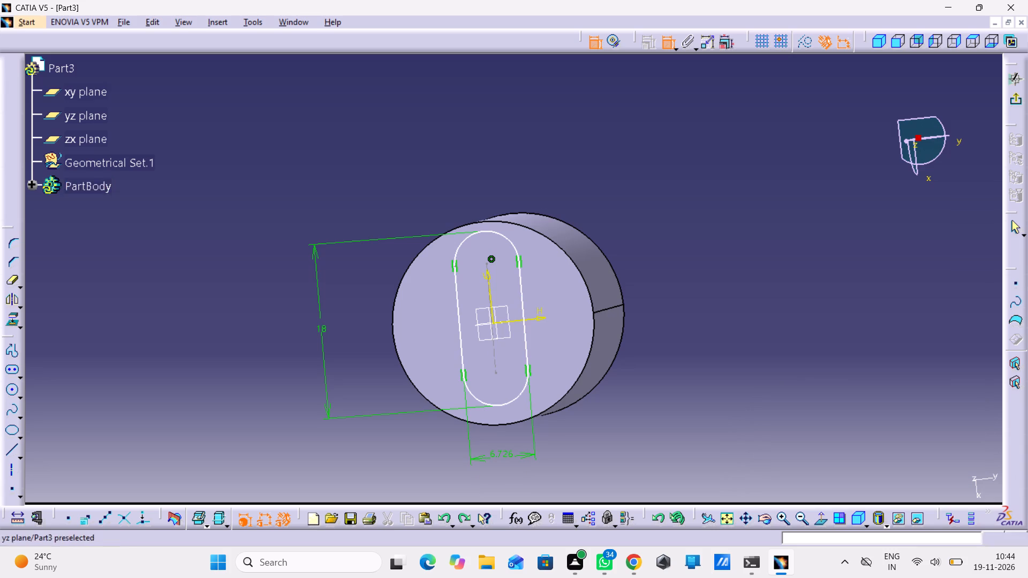
Apply a vertical constraint to the elongated hole's right straight side.
right_click(520, 282)
drag(614, 206, 606, 208)
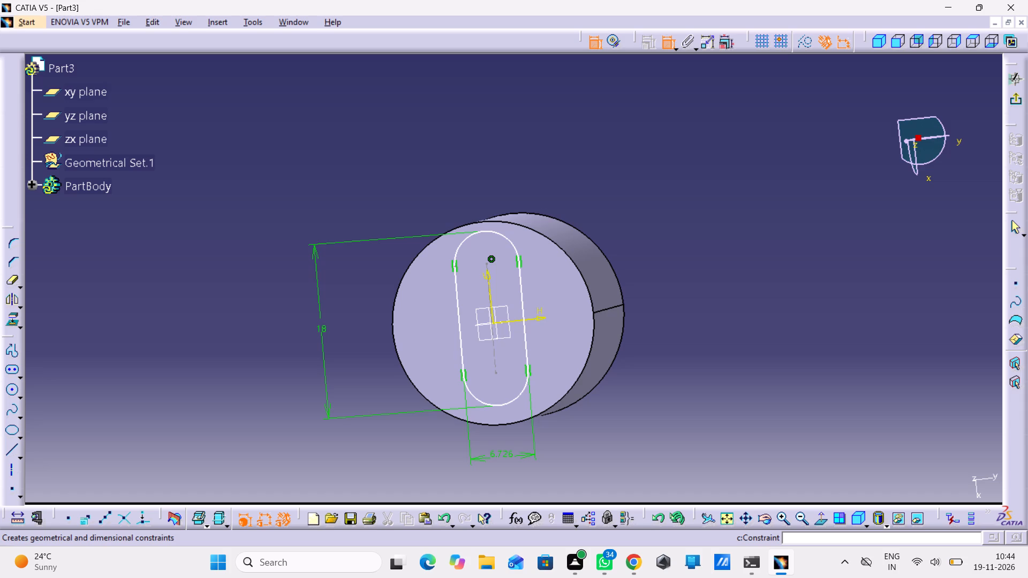
click(594, 37)
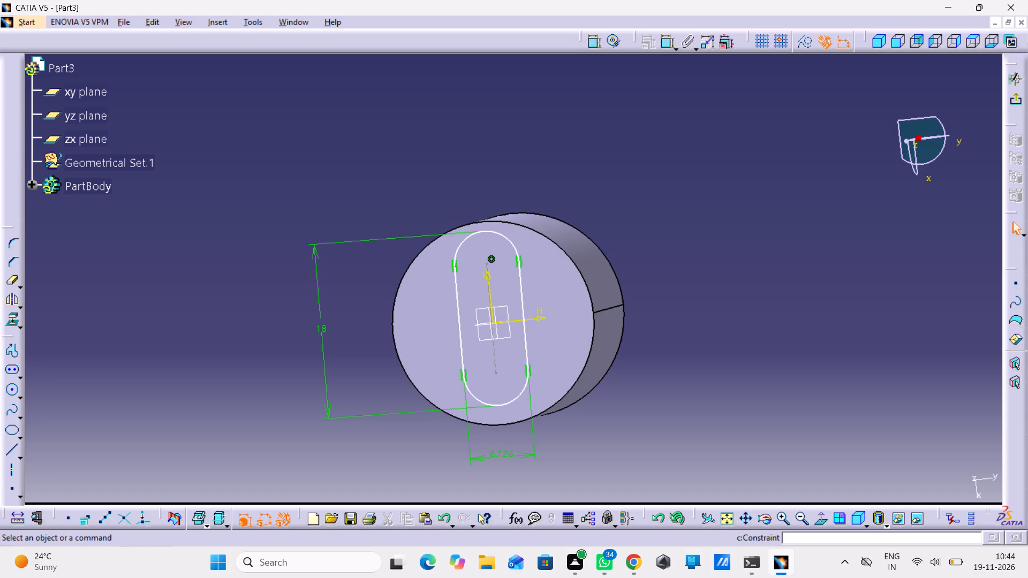
right_click(521, 295)
click(566, 498)
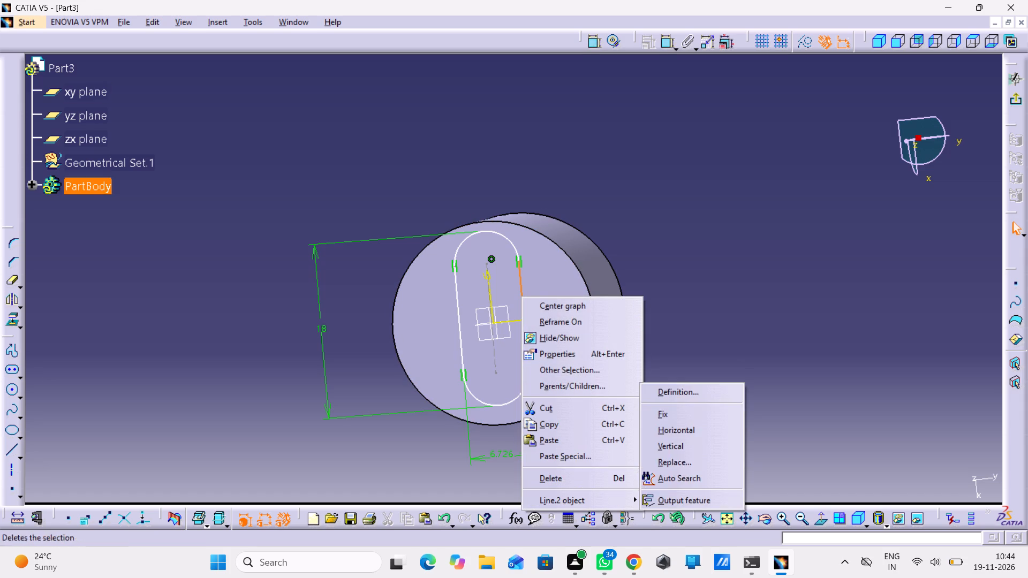
click(599, 499)
click(682, 444)
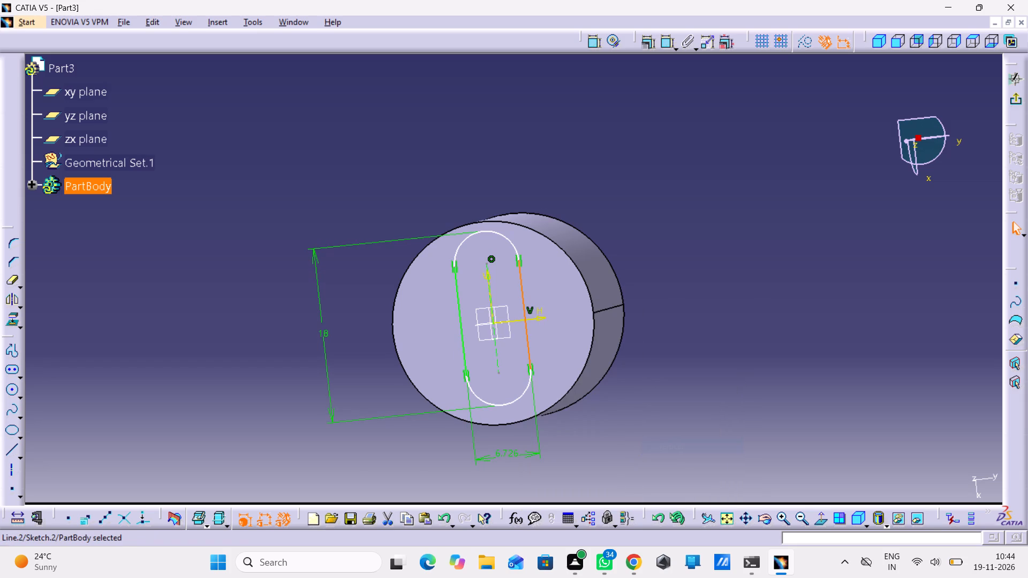
Dimension the width between the elongated hole's two straight sides above the circle and set it to 12.5 mm.
click(825, 516)
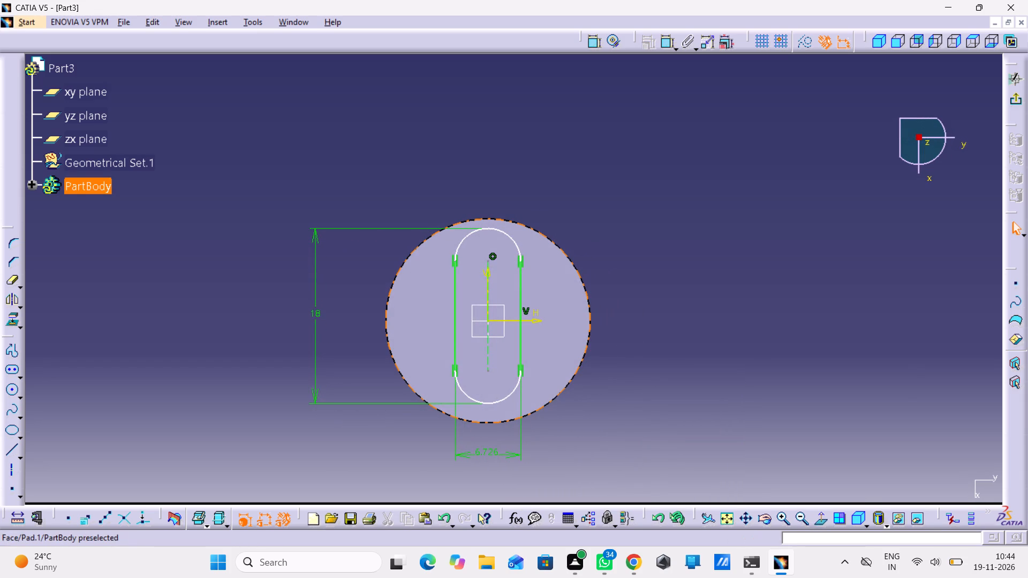
click(457, 267)
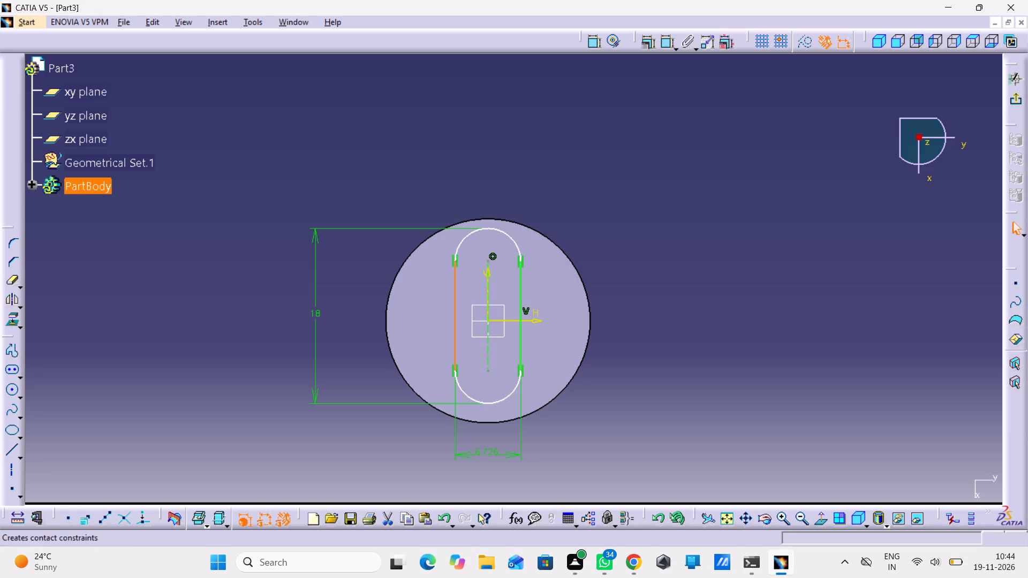
double_click(589, 44)
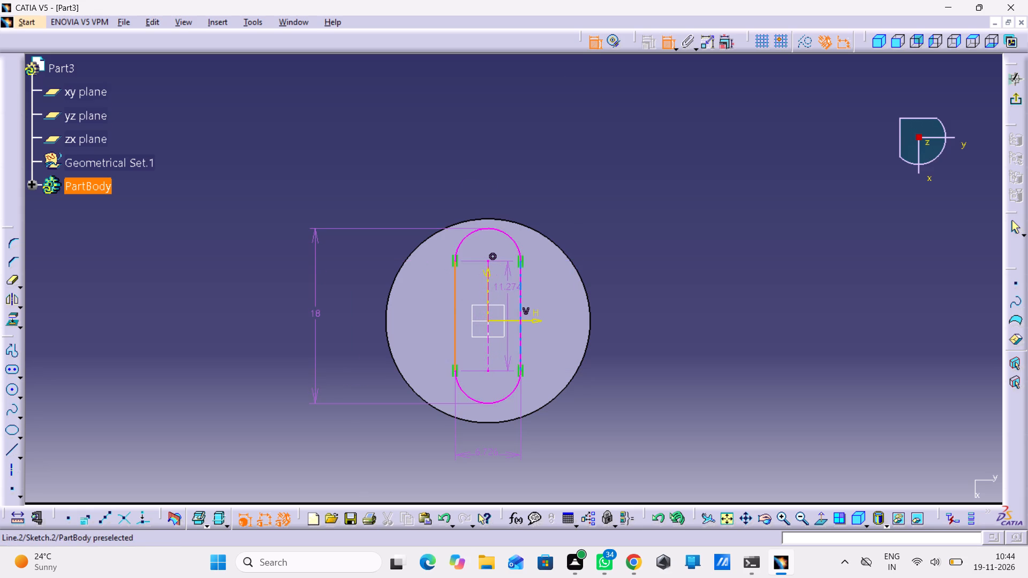
drag(520, 284, 520, 279)
click(497, 157)
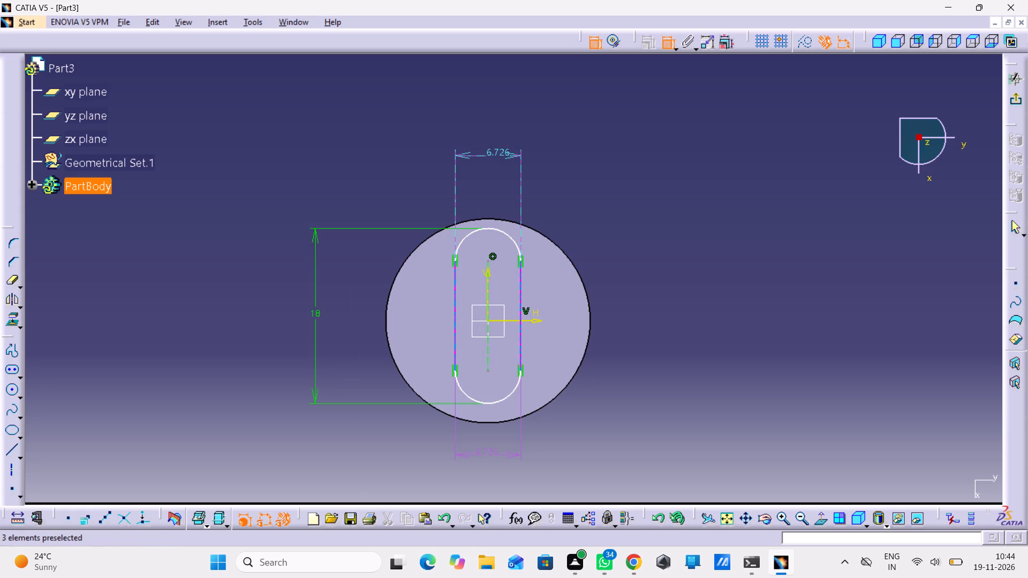
double_click(494, 151)
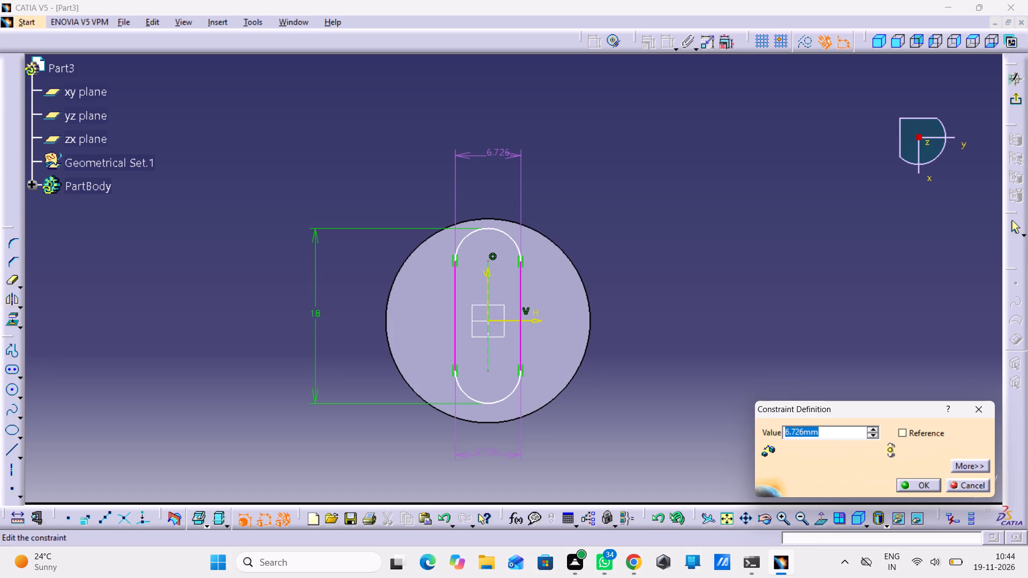
text(12.5)
key(Return)
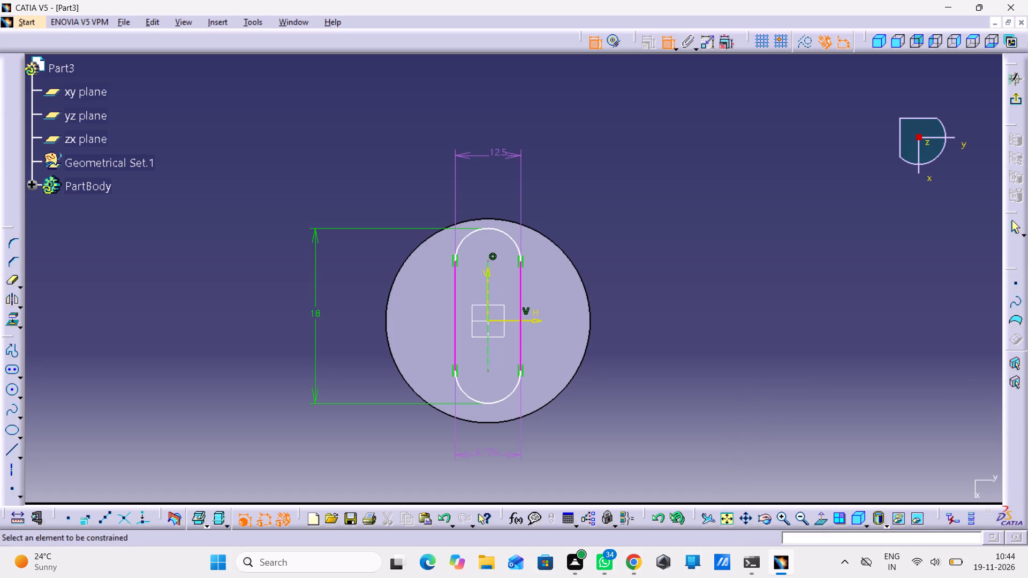
Delete the duplicate width dimension below the circle.
right_click(520, 435)
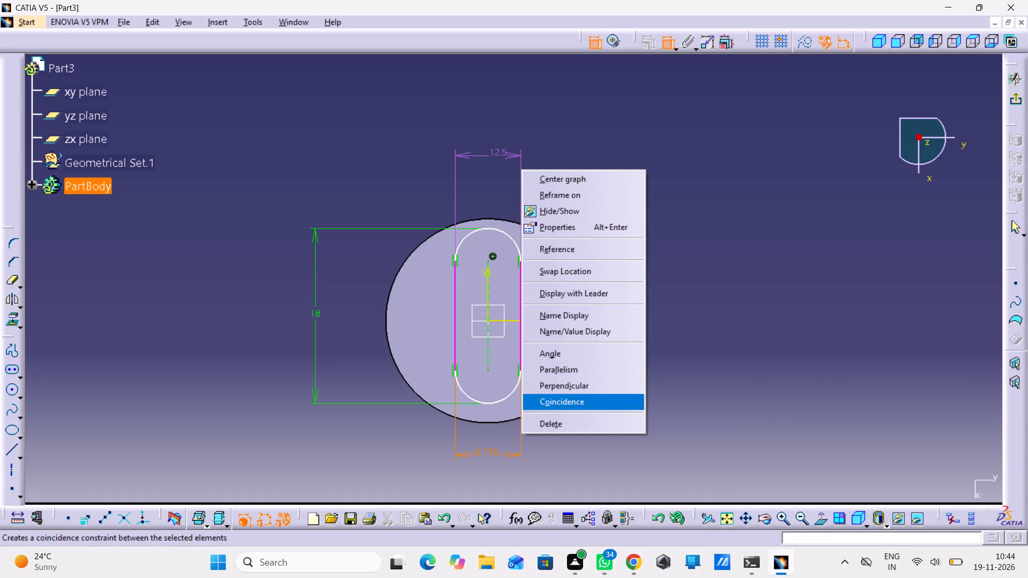
click(562, 419)
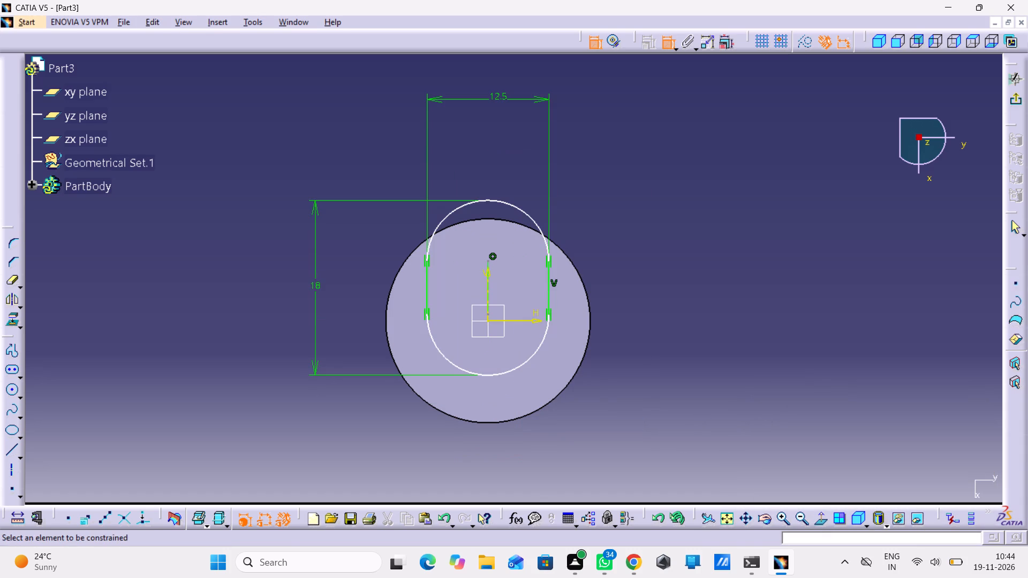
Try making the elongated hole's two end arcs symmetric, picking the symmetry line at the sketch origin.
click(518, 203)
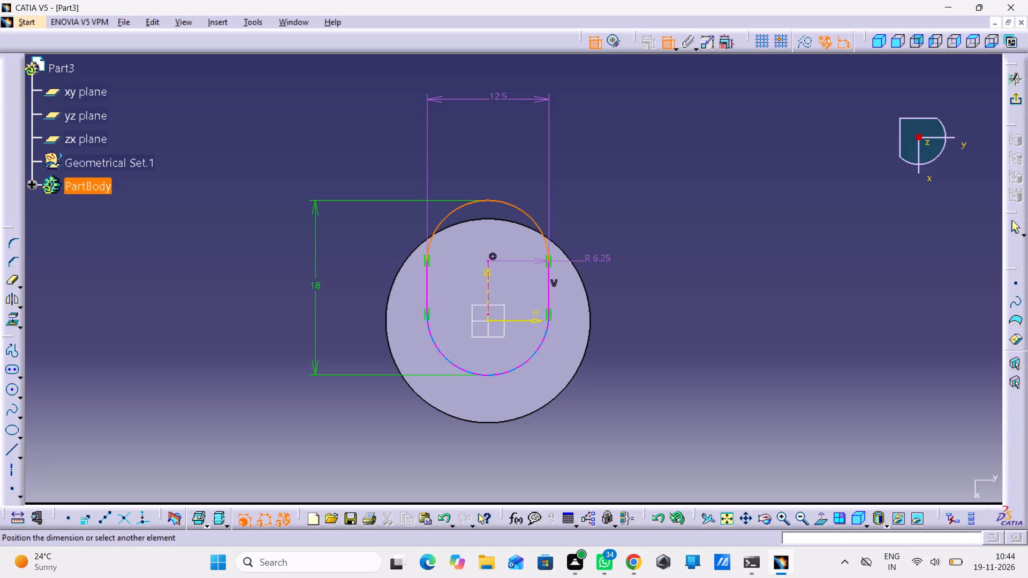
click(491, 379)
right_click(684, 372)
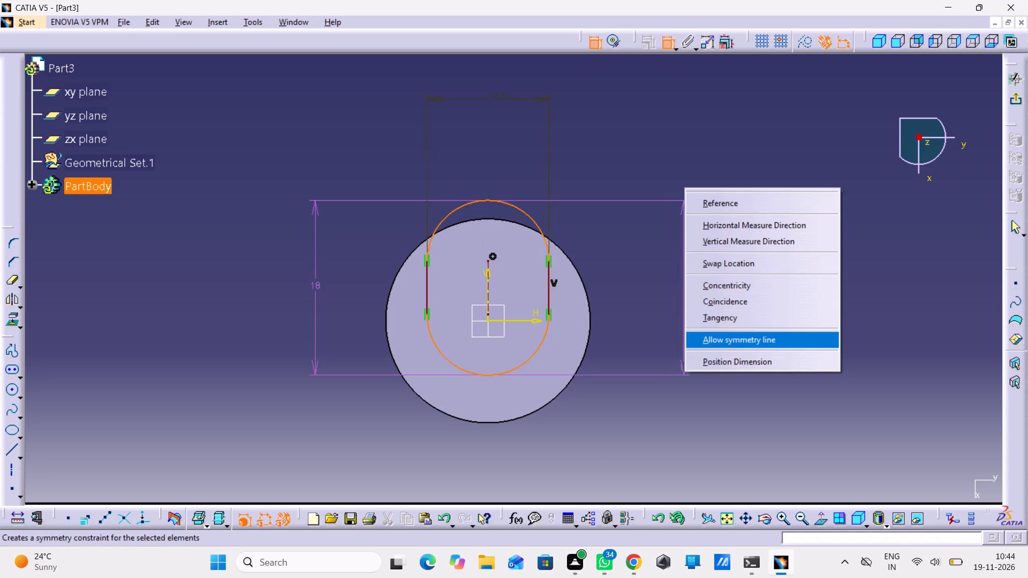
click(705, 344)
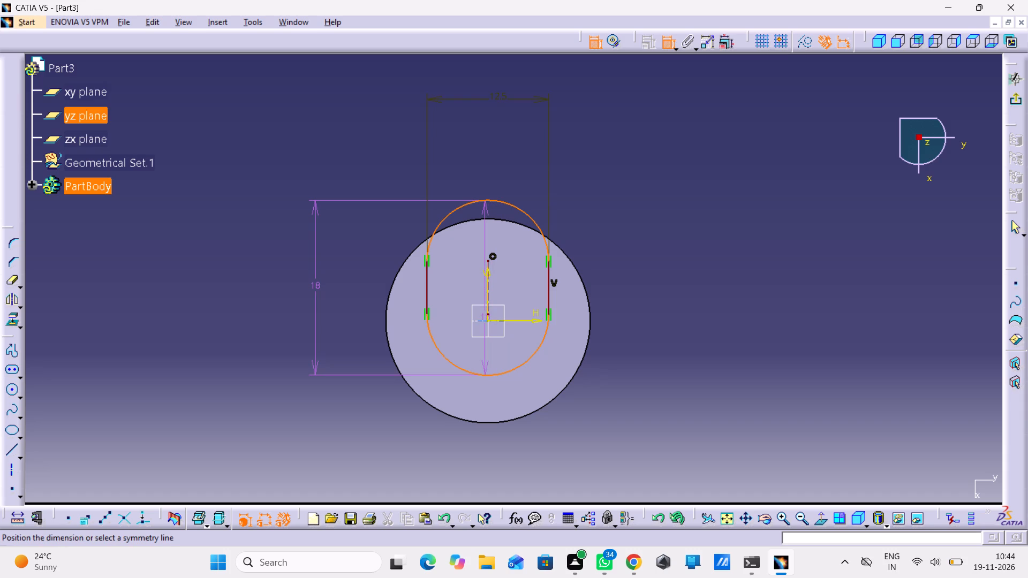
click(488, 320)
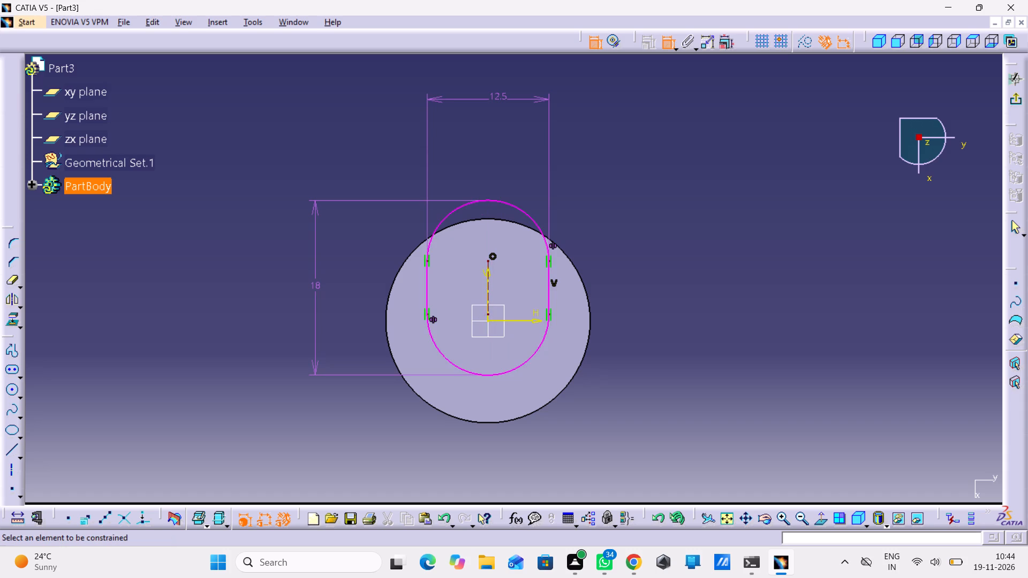
Delete the constraint shown at the centre of the elongated hole's upper arc.
right_click(492, 256)
click(561, 361)
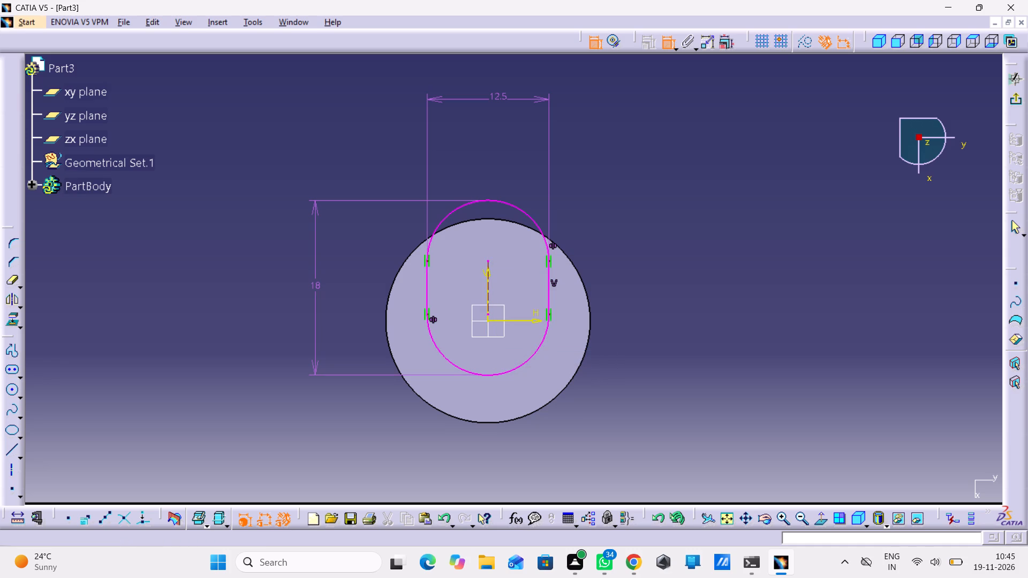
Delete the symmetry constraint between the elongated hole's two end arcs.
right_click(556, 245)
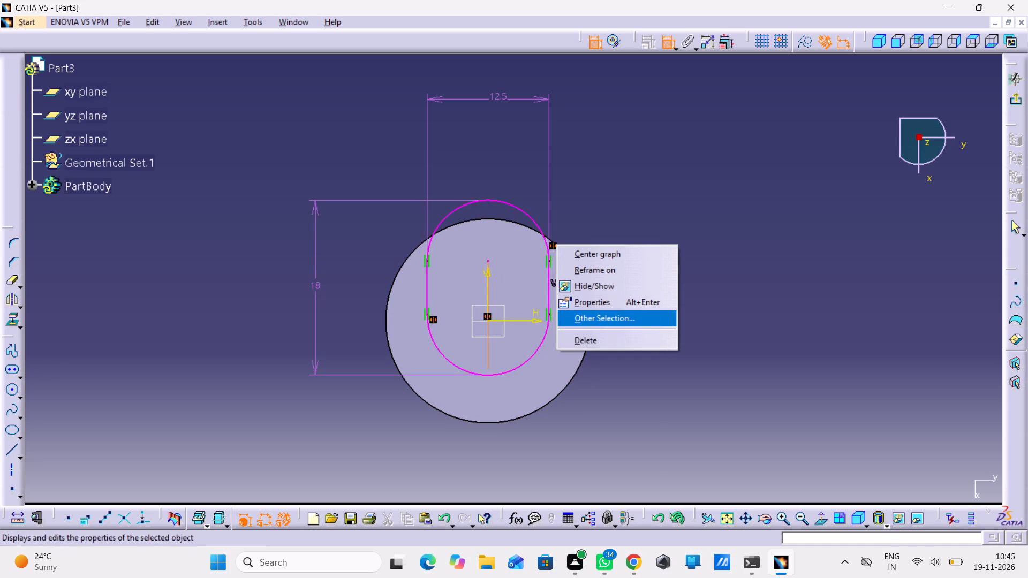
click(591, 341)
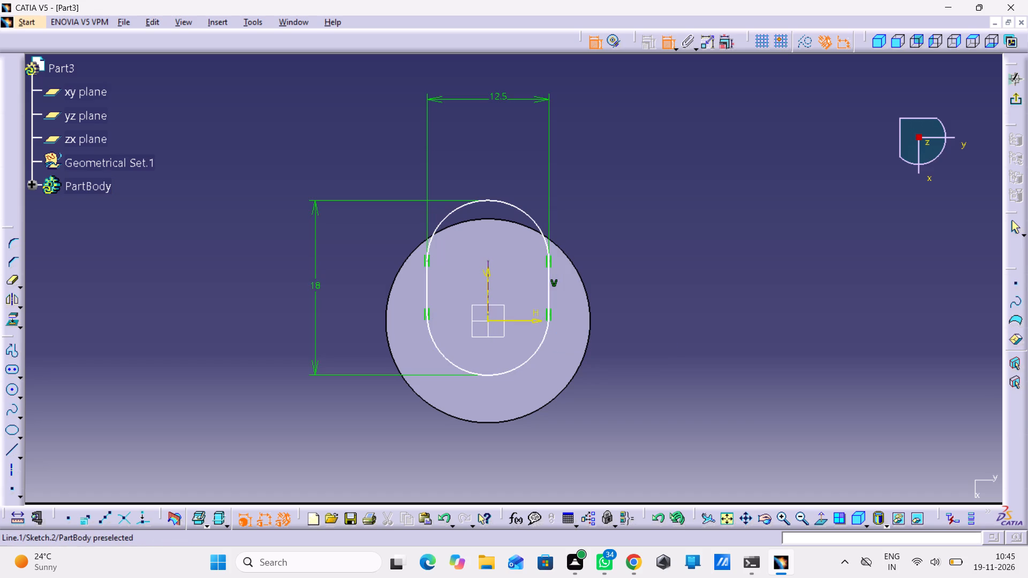
Add another length dimension between the two end arcs with a symmetry line allowed, placing it to the right of the circle.
click(486, 197)
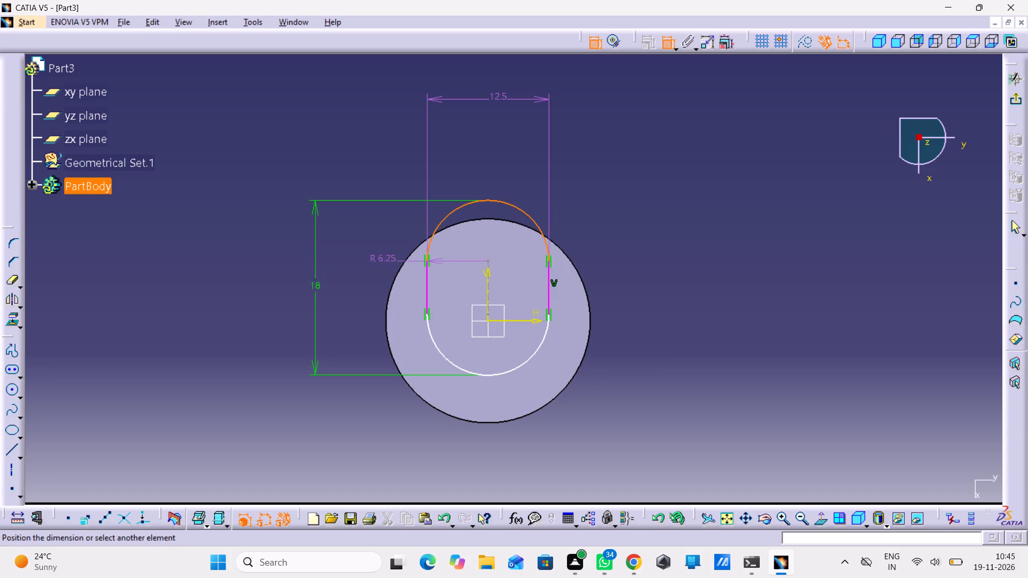
click(473, 376)
right_click(640, 282)
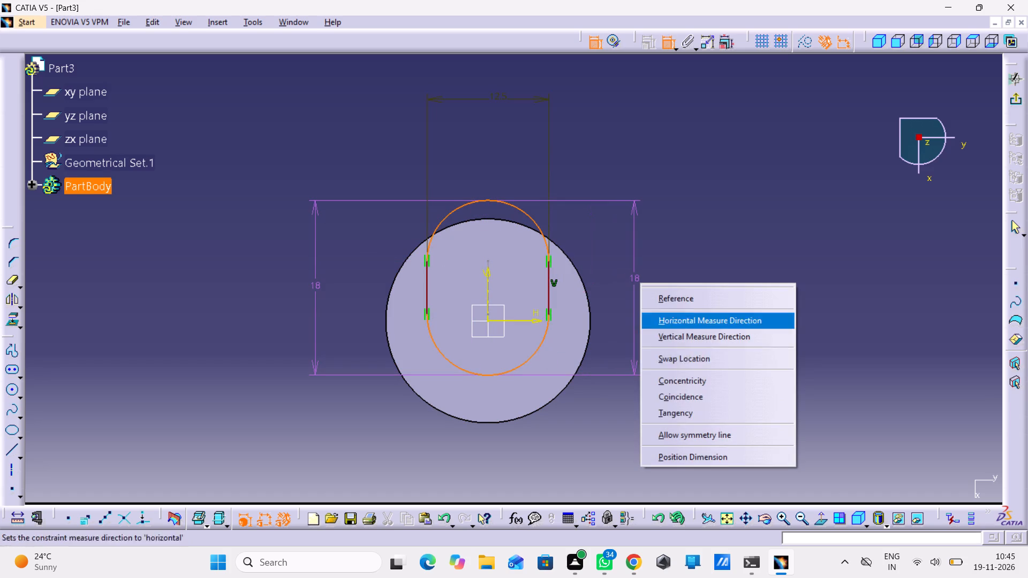
click(657, 432)
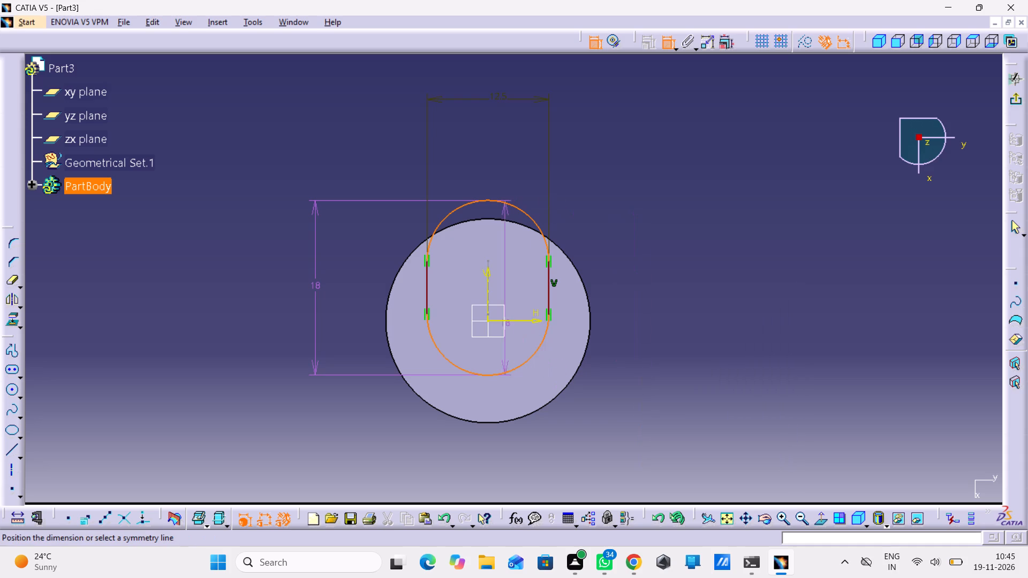
click(486, 322)
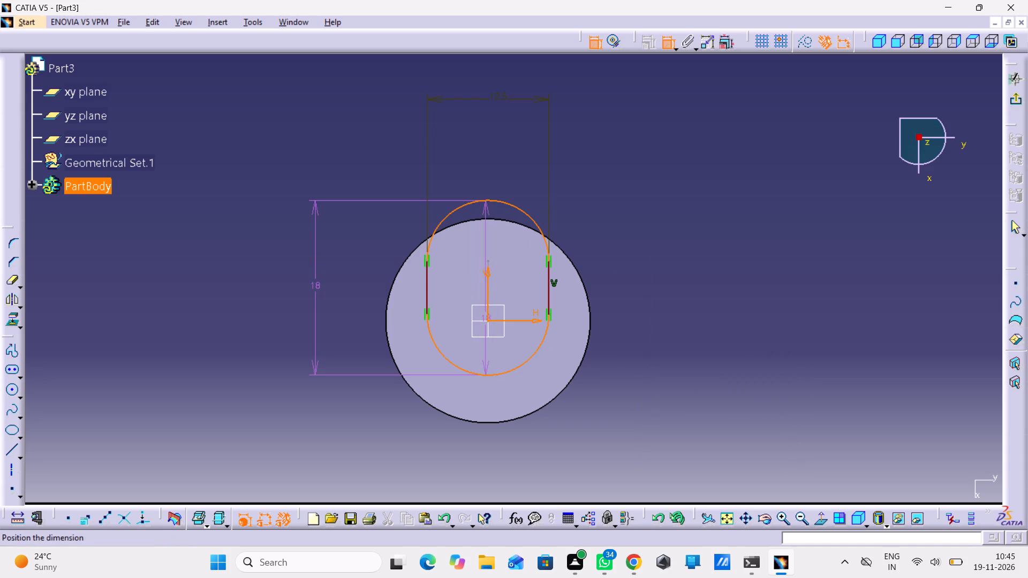
right_click(626, 341)
click(677, 287)
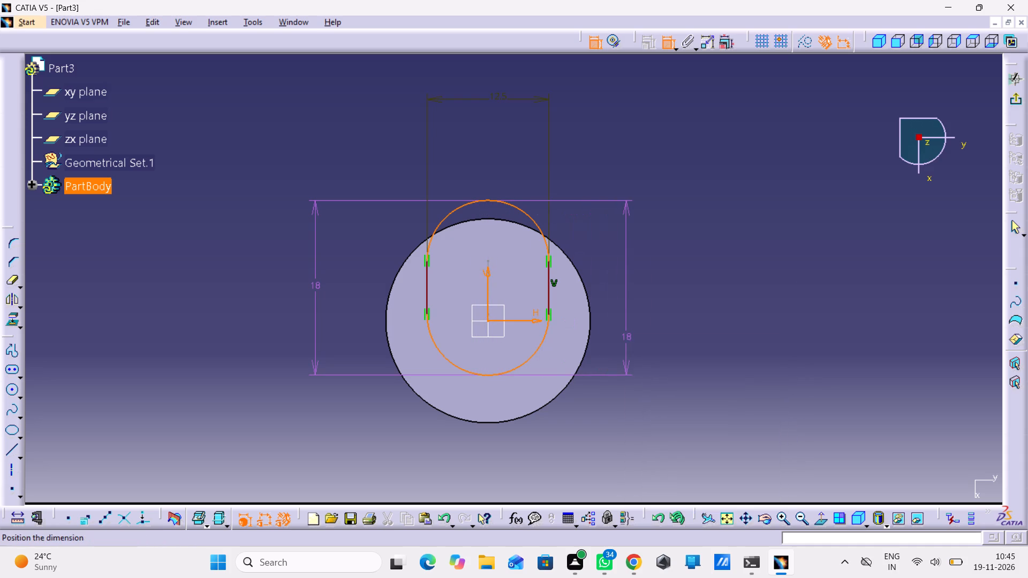
click(654, 311)
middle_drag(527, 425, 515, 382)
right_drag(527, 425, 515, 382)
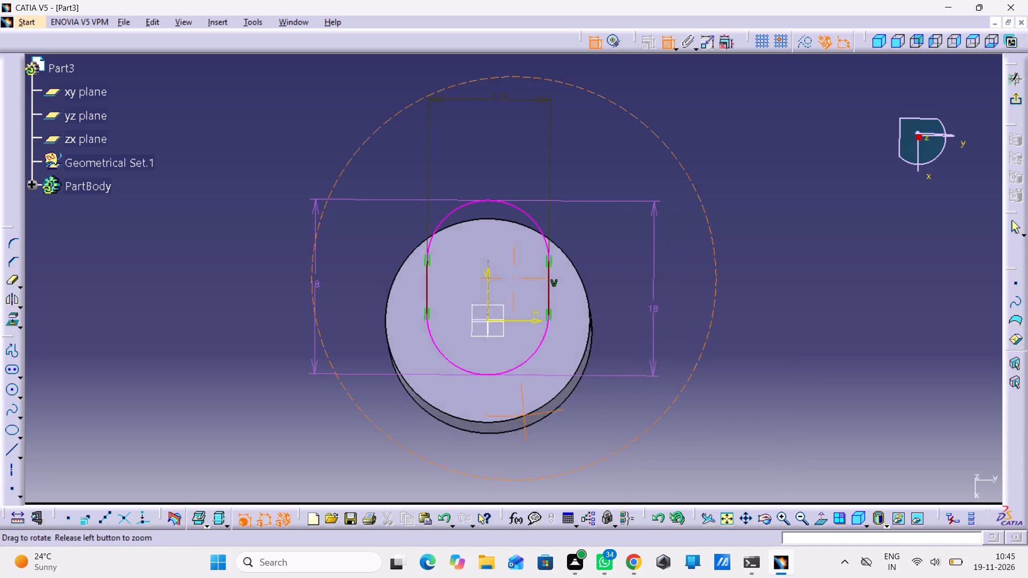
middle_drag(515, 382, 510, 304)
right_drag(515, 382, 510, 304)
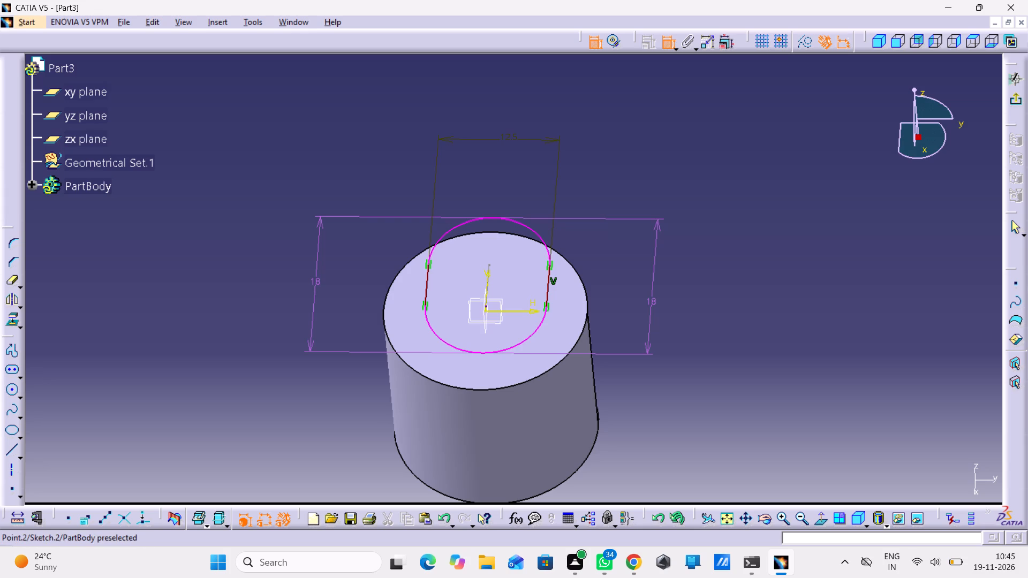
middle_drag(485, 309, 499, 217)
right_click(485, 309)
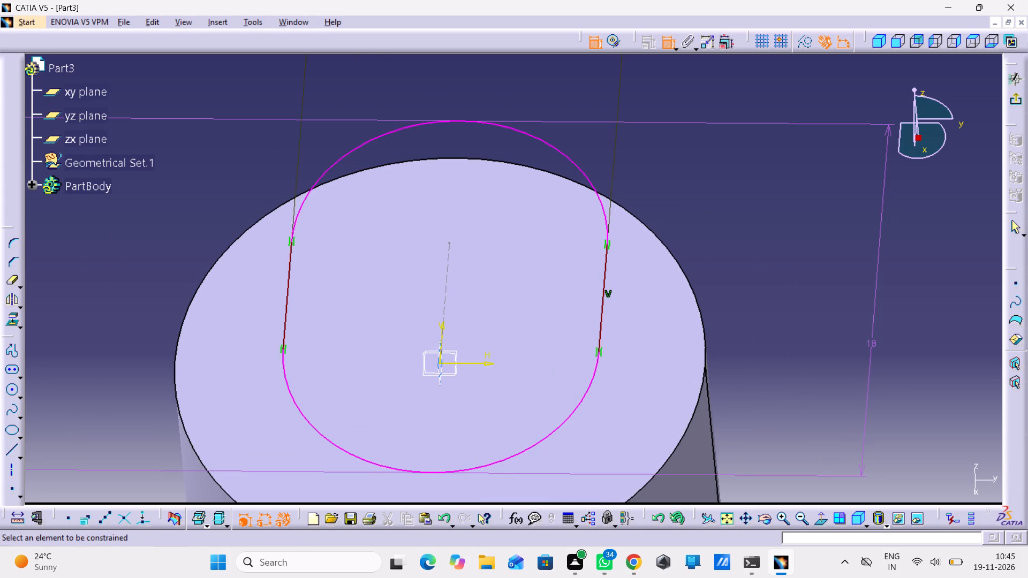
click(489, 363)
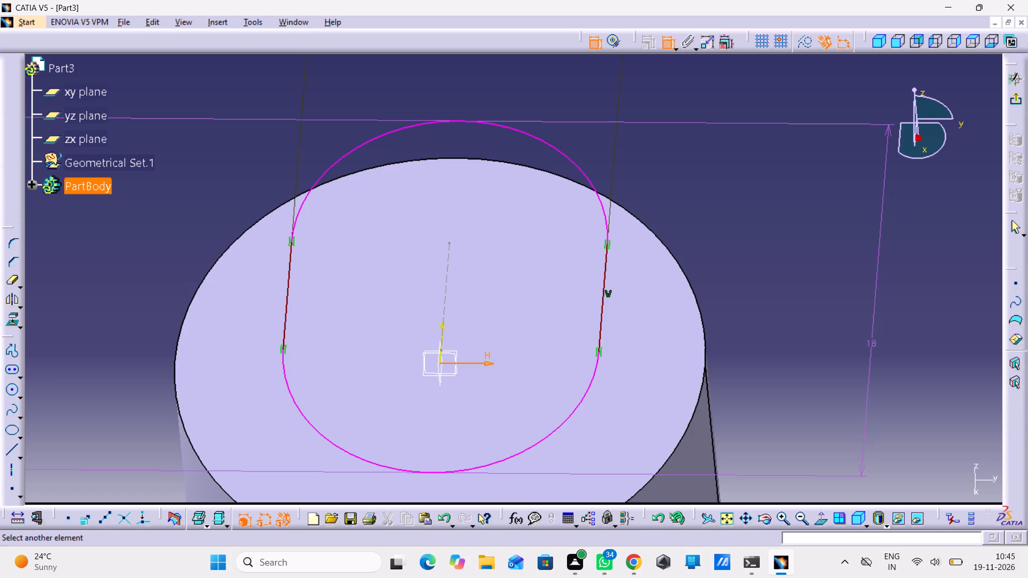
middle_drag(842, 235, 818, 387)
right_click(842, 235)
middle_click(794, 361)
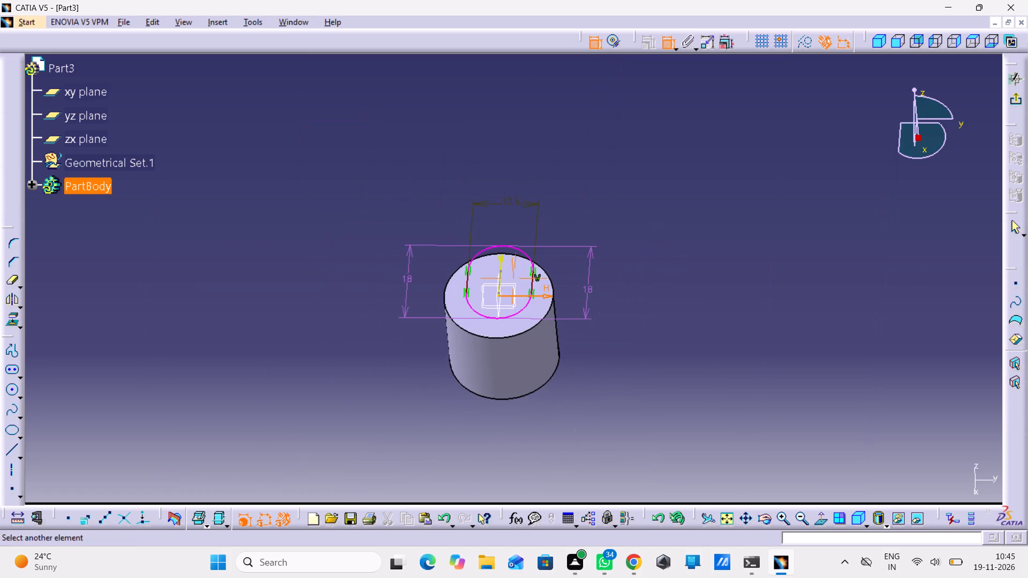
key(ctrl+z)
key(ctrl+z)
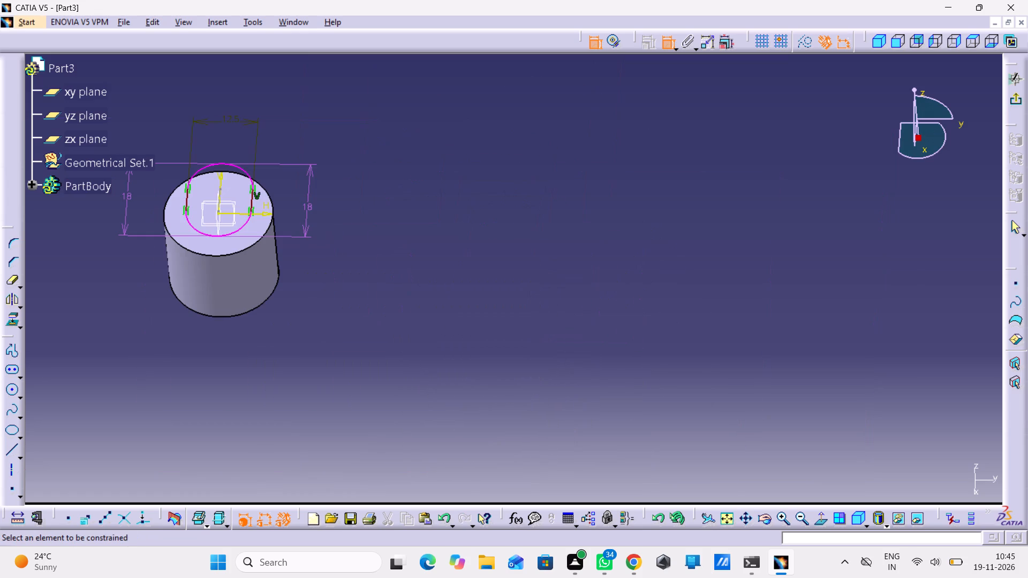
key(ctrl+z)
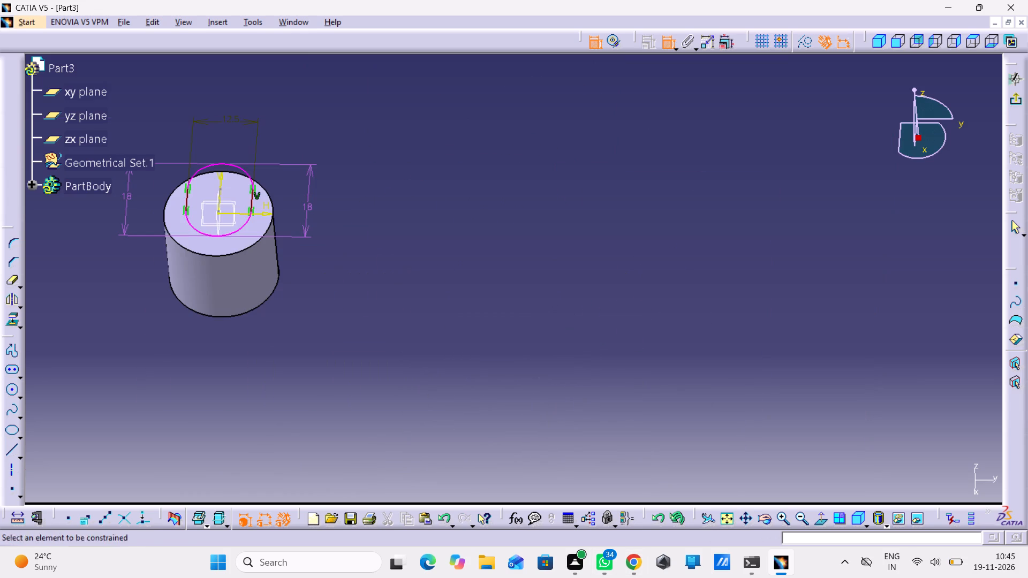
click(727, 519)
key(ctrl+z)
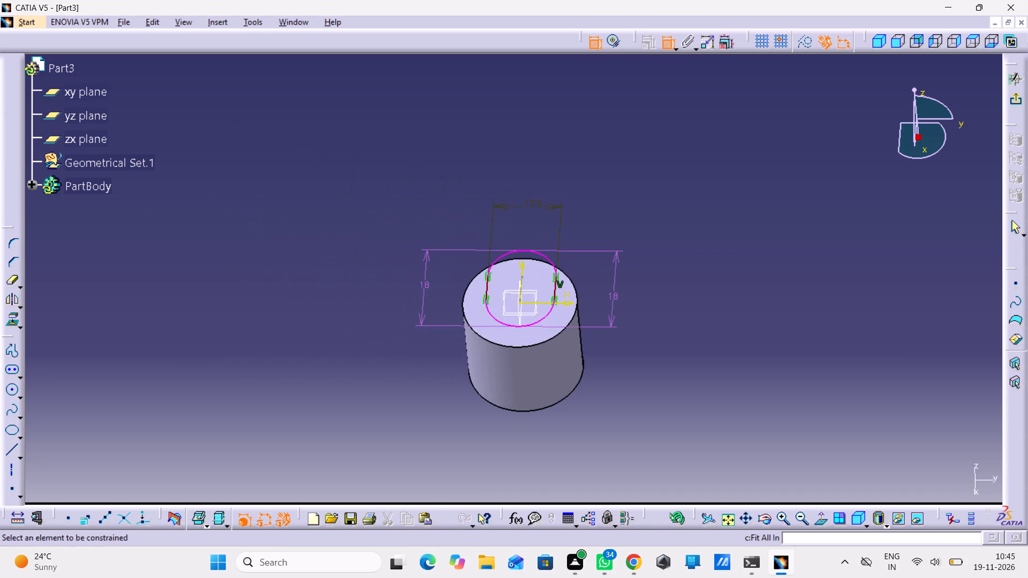
Delete the duplicate 18 mm length dimension between the end arcs, the one to the right of the cylinder.
right_click(609, 307)
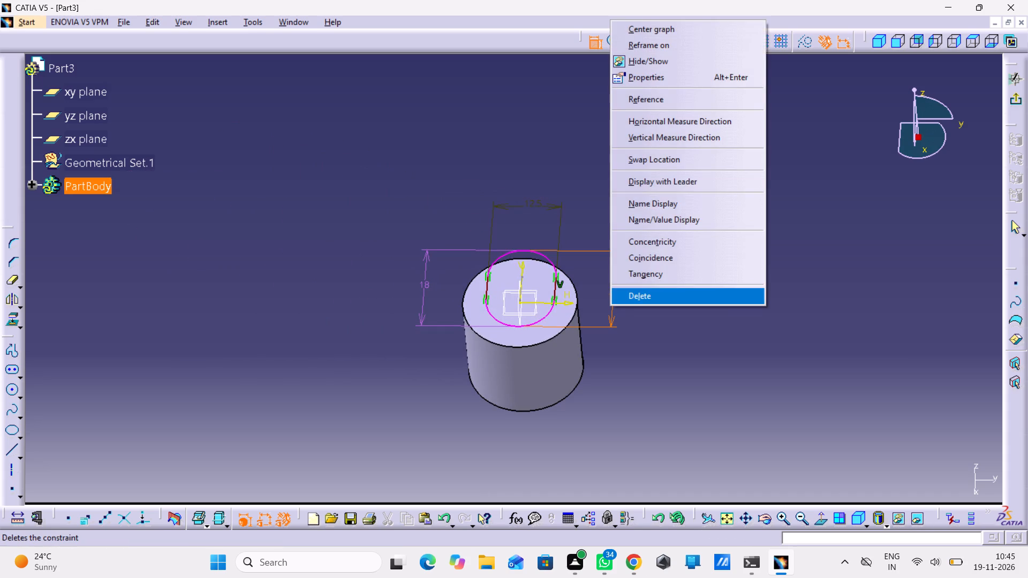
click(634, 300)
click(619, 341)
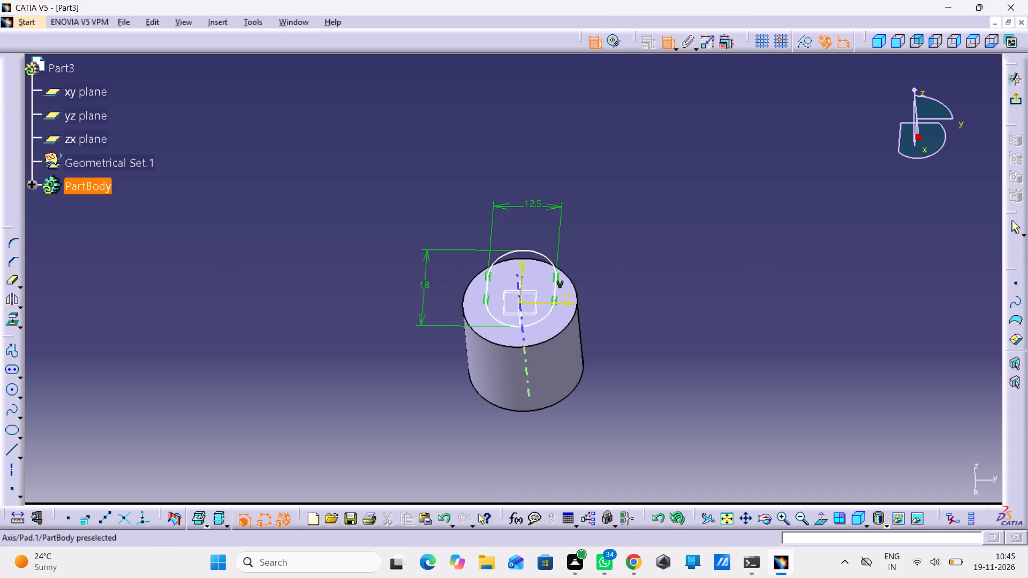
Make the elongated hole's upper and lower end arcs symmetric about the sketch's horizontal axis, viewing the sketch plane straight on.
middle_drag(471, 417, 502, 523)
right_drag(471, 417, 502, 523)
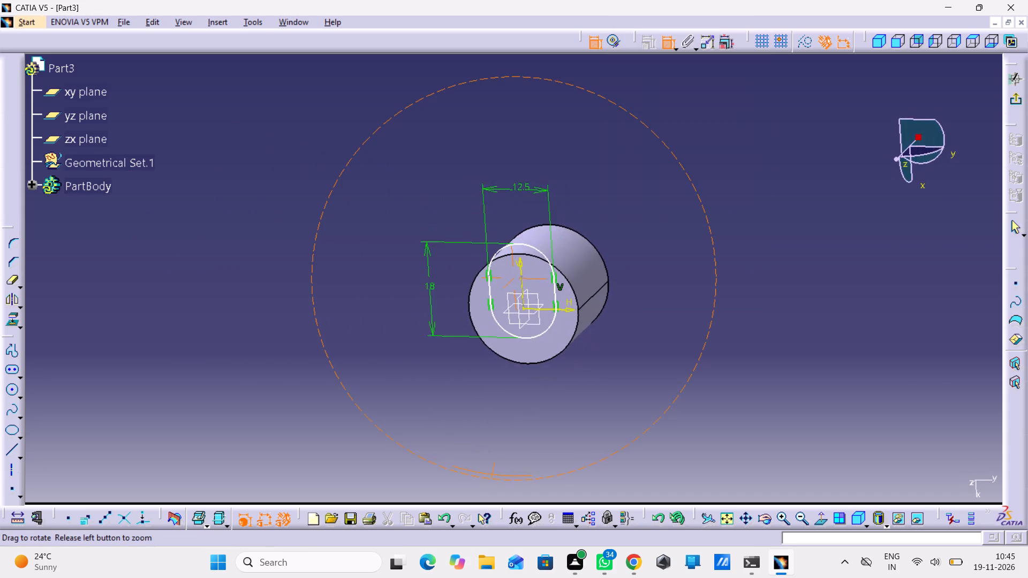
middle_drag(502, 523, 527, 520)
right_drag(502, 523, 527, 520)
scroll(592, 537, down, 1)
click(820, 523)
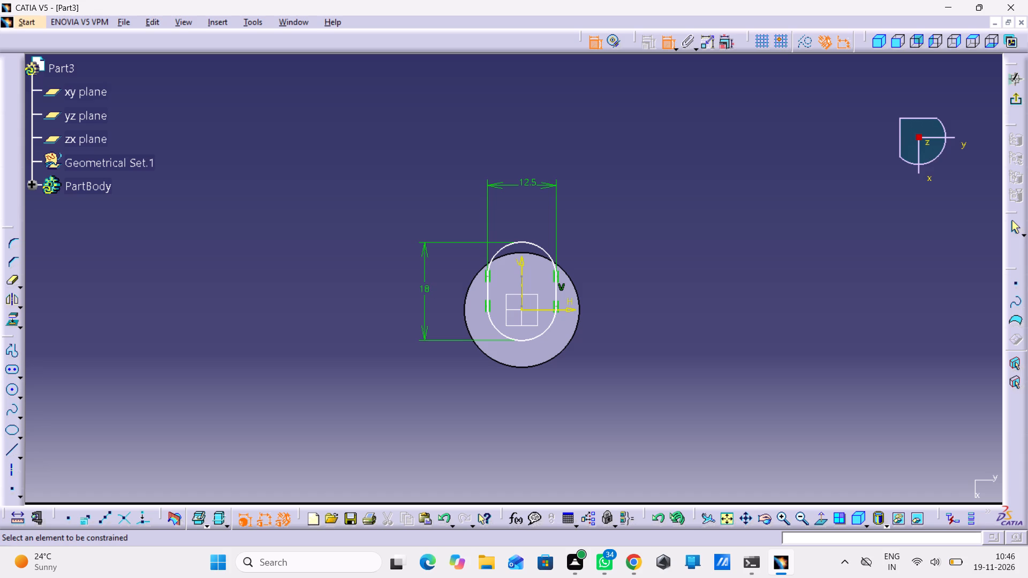
middle_drag(523, 258, 511, 216)
right_click(523, 258)
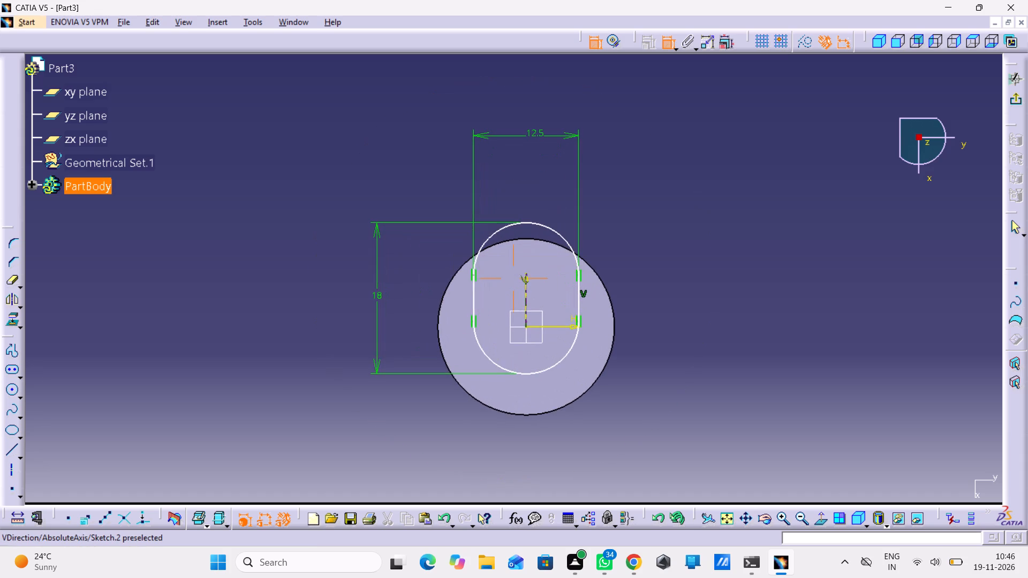
click(524, 222)
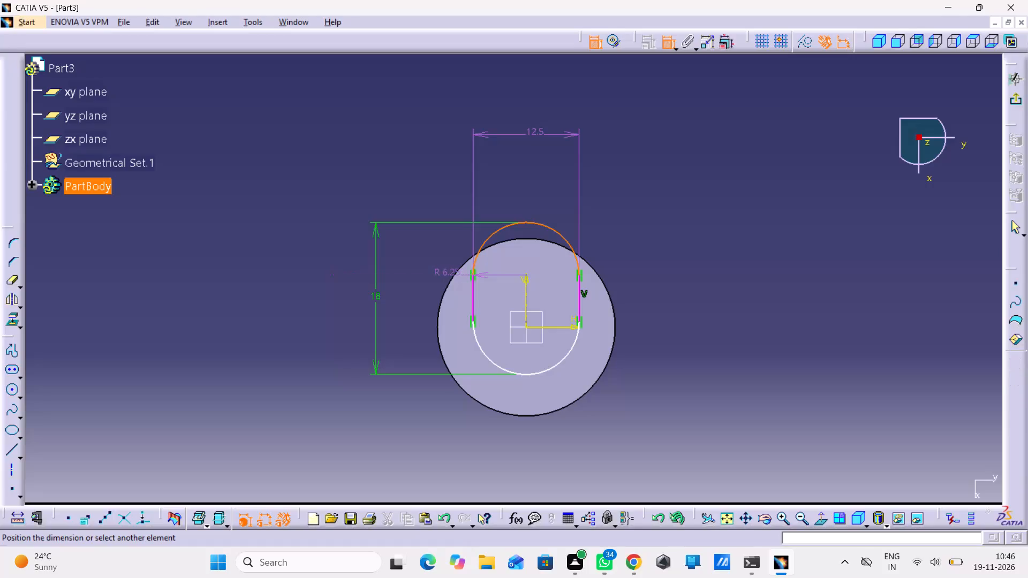
click(534, 378)
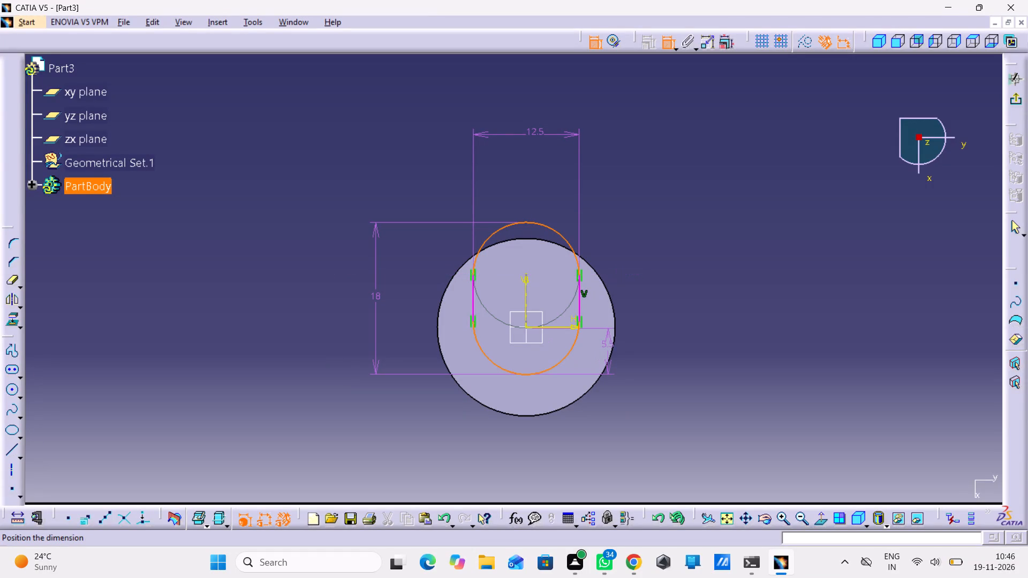
right_click(195, 349)
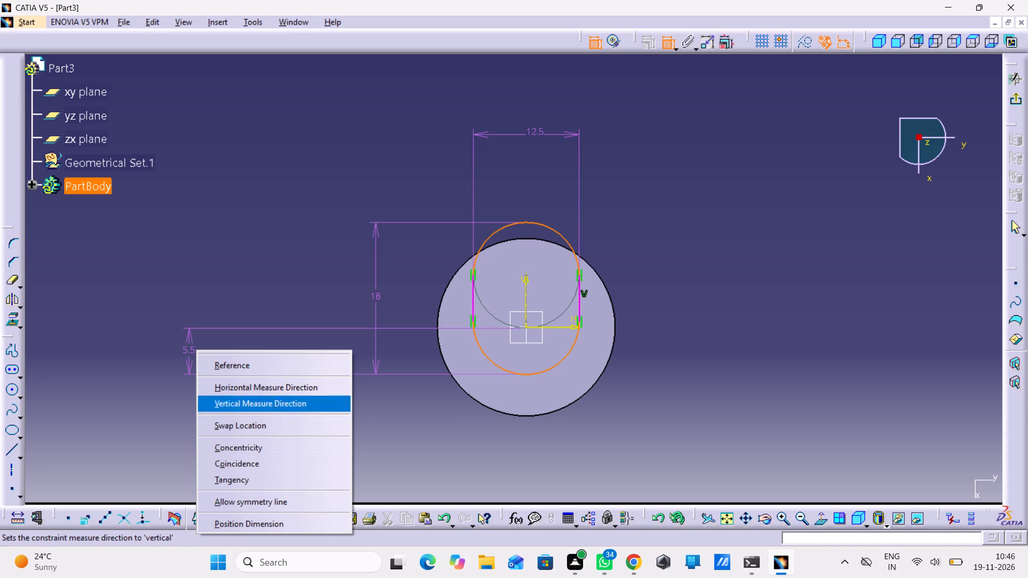
click(269, 504)
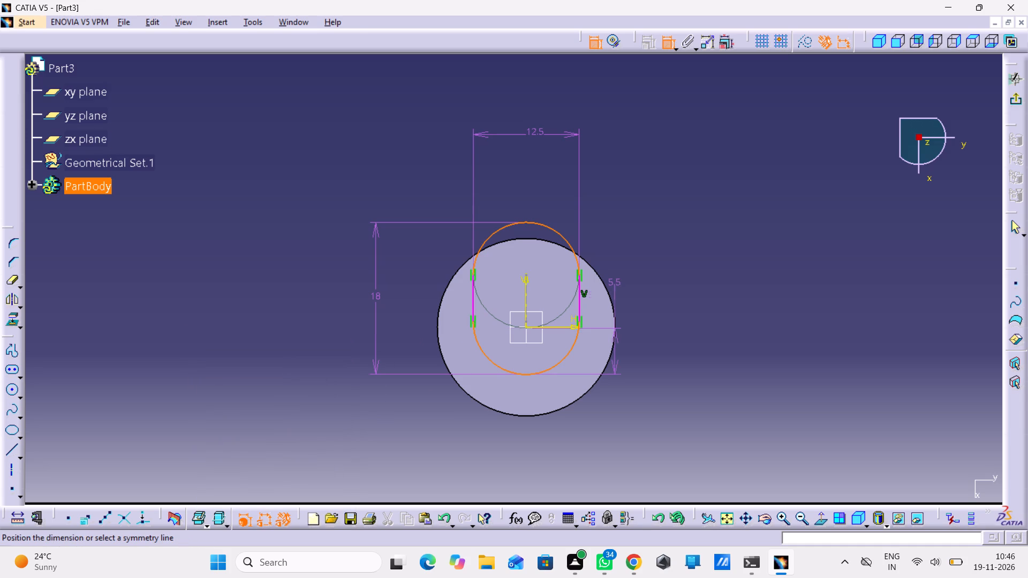
click(569, 330)
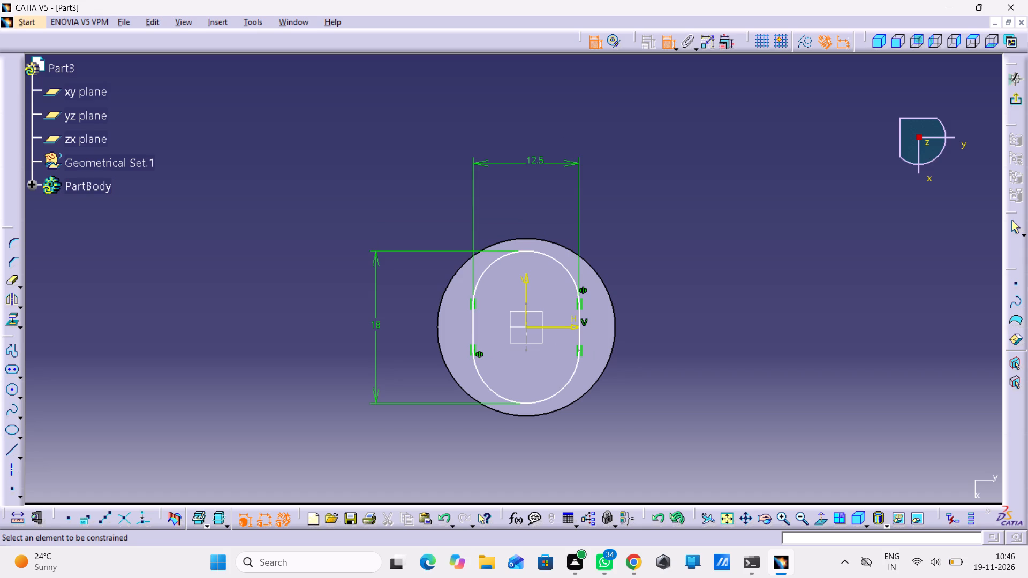
Delete the 12.5 mm width dimension of the elongated hole.
right_click(520, 160)
right_click(533, 160)
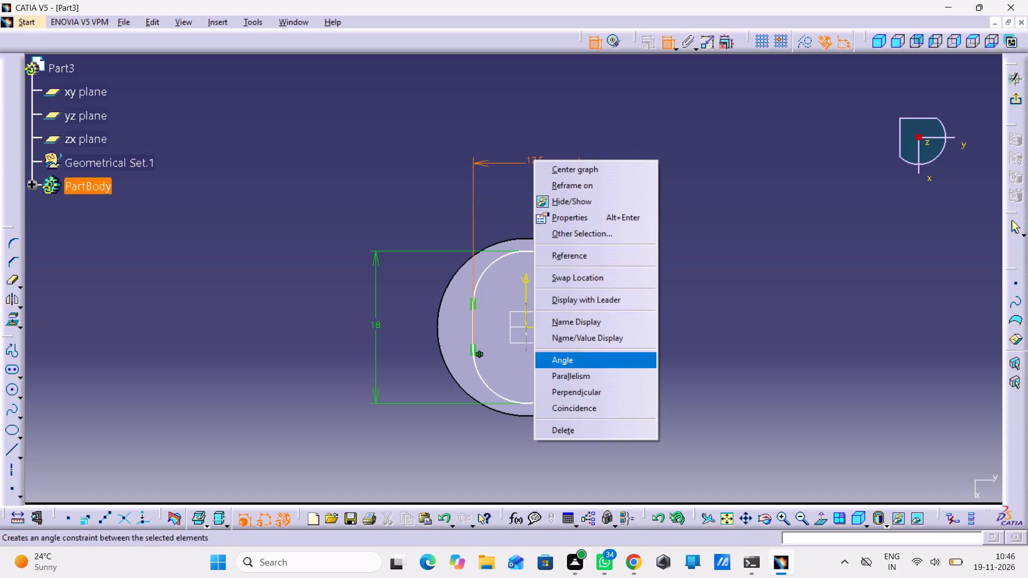
click(542, 434)
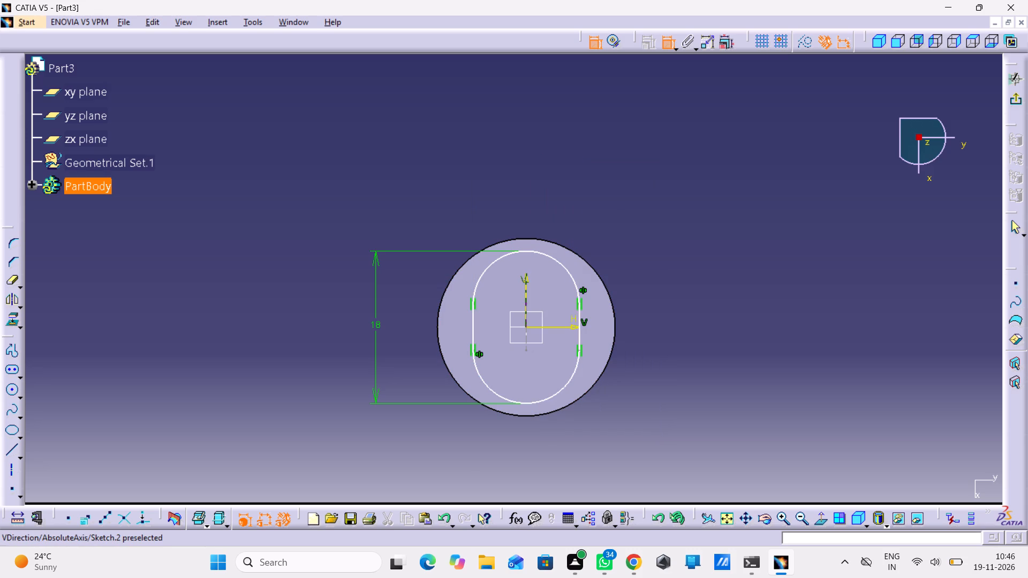
Add a radius dimension to the elongated hole's upper end arc, placing it above the circle.
click(540, 252)
click(580, 173)
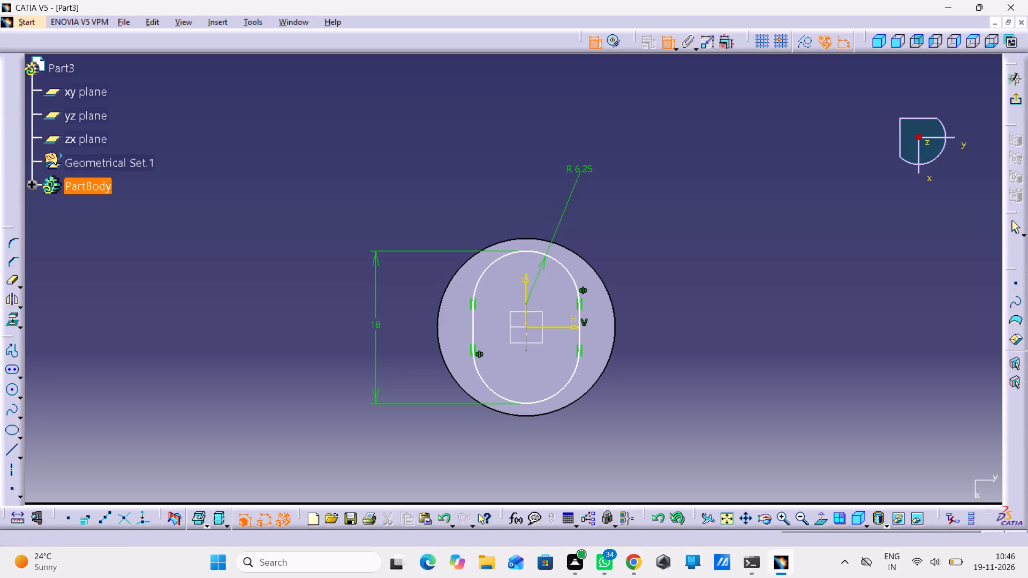
right_click(1027, 577)
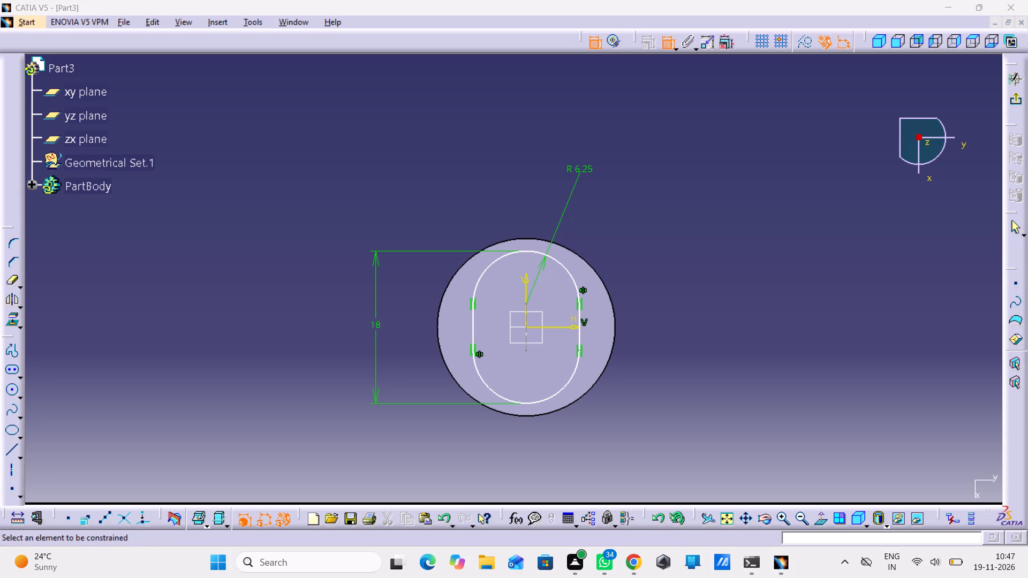
Make the elongated hole's two straight sides symmetric about the sketch's vertical axis and exit the sketch.
click(473, 321)
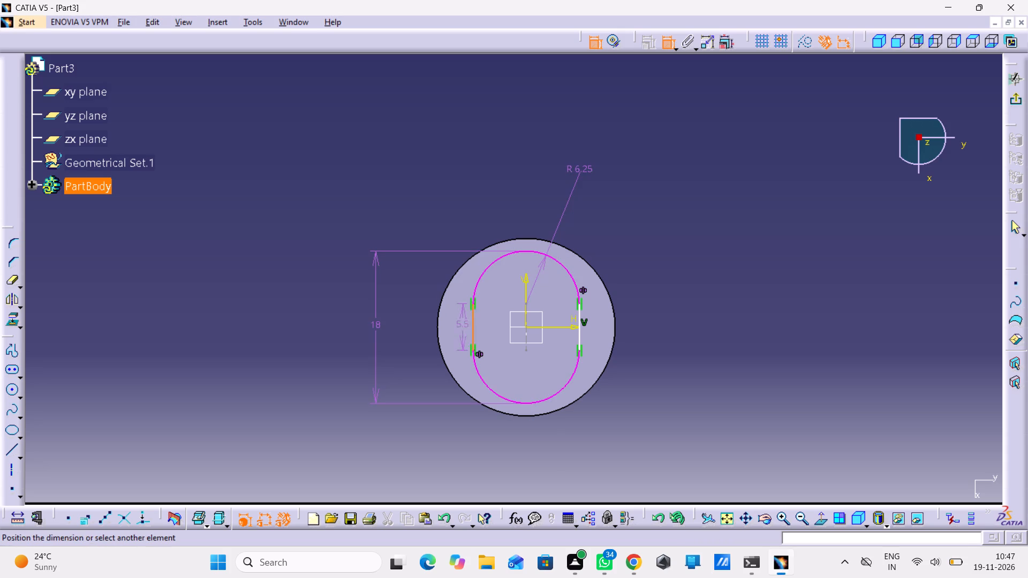
click(579, 328)
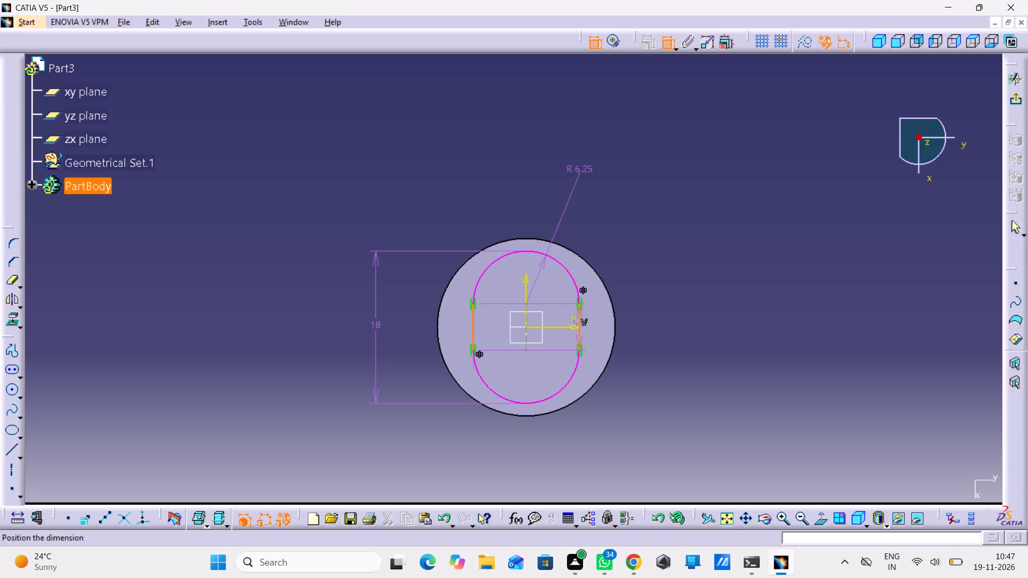
right_click(655, 290)
click(697, 420)
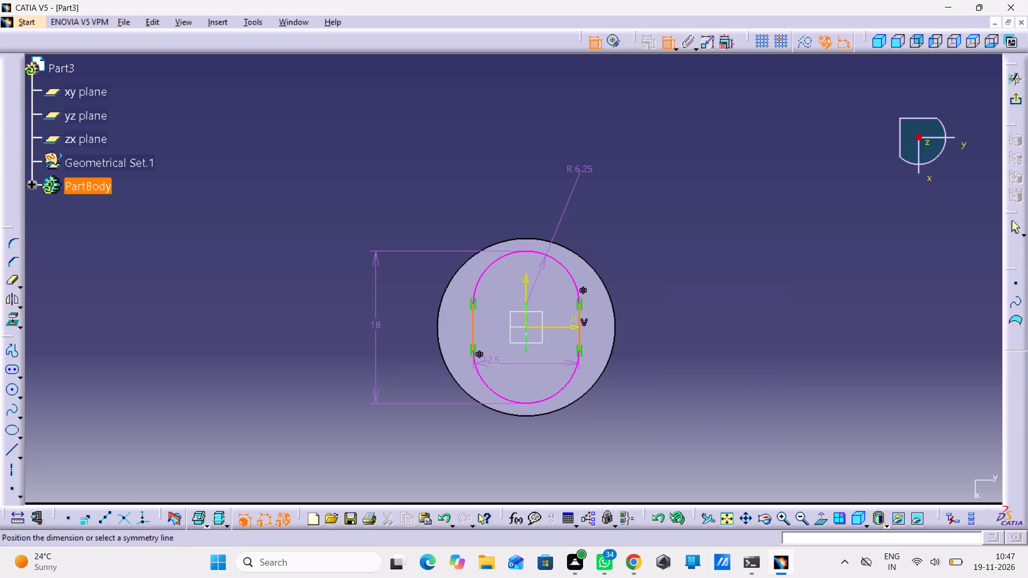
click(524, 287)
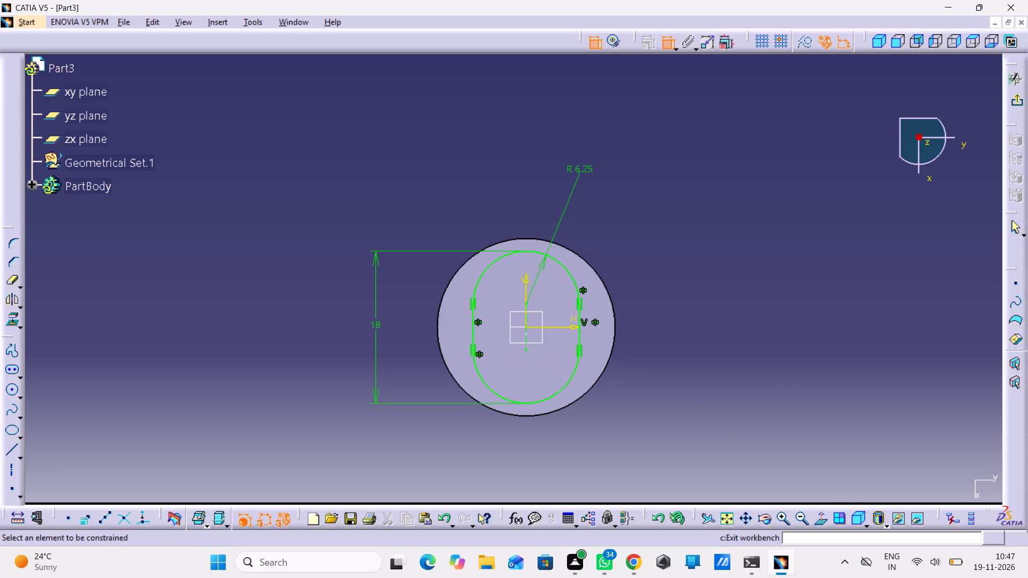
click(1016, 101)
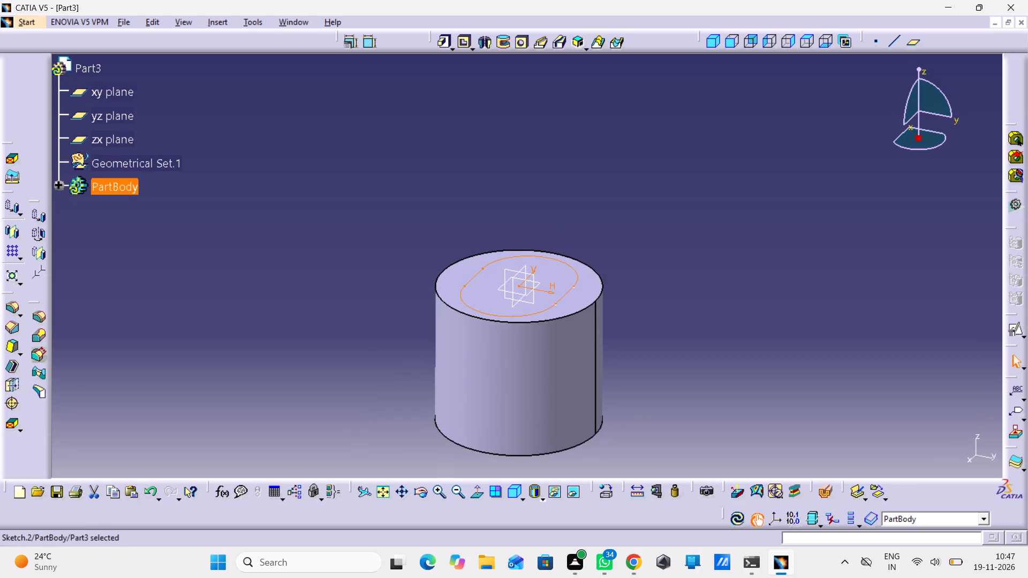
Cut the elongated hole profile into the cylinder as a pocket 18 mm deep.
click(464, 43)
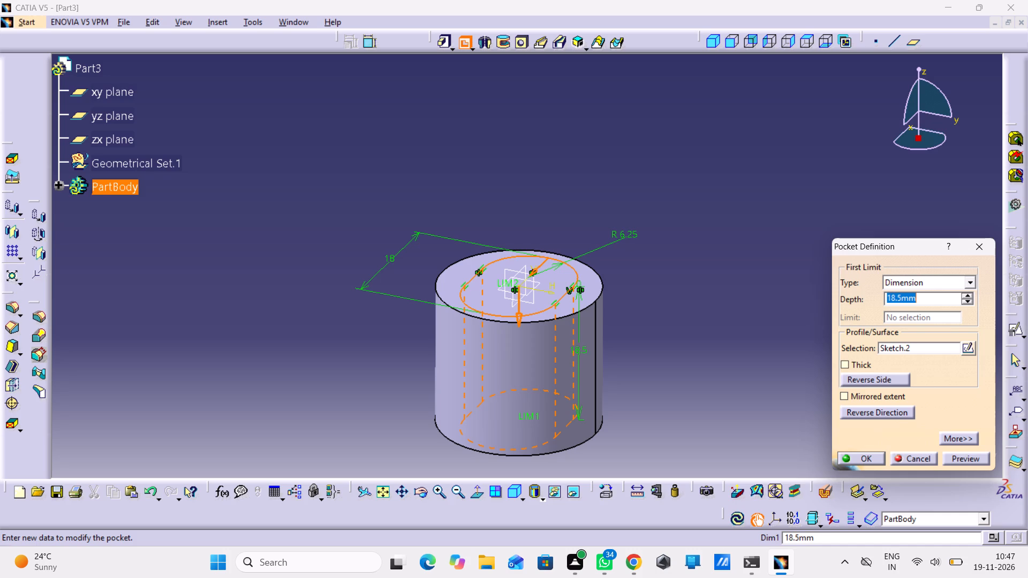
text(18)
key(Return)
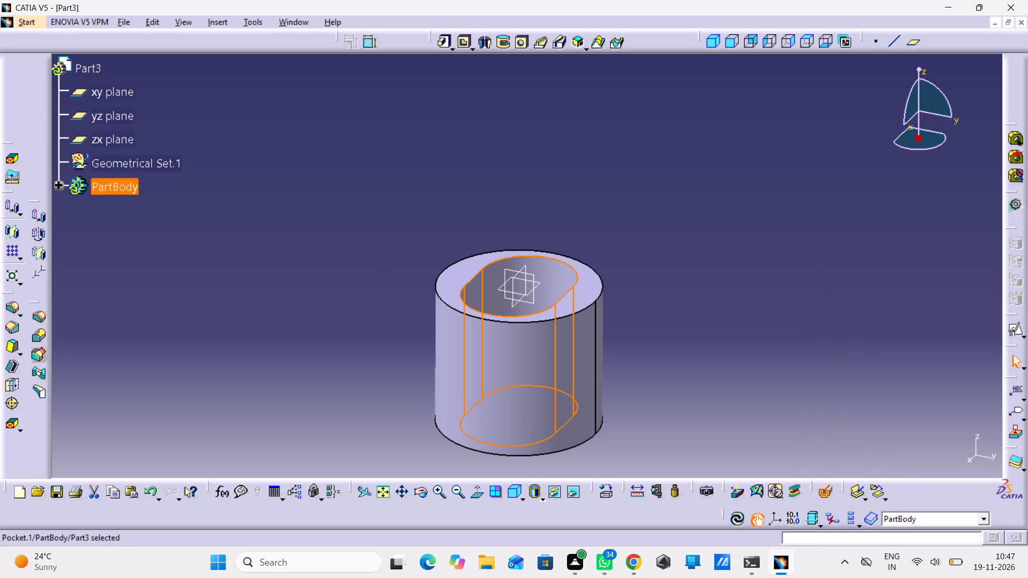
click(605, 172)
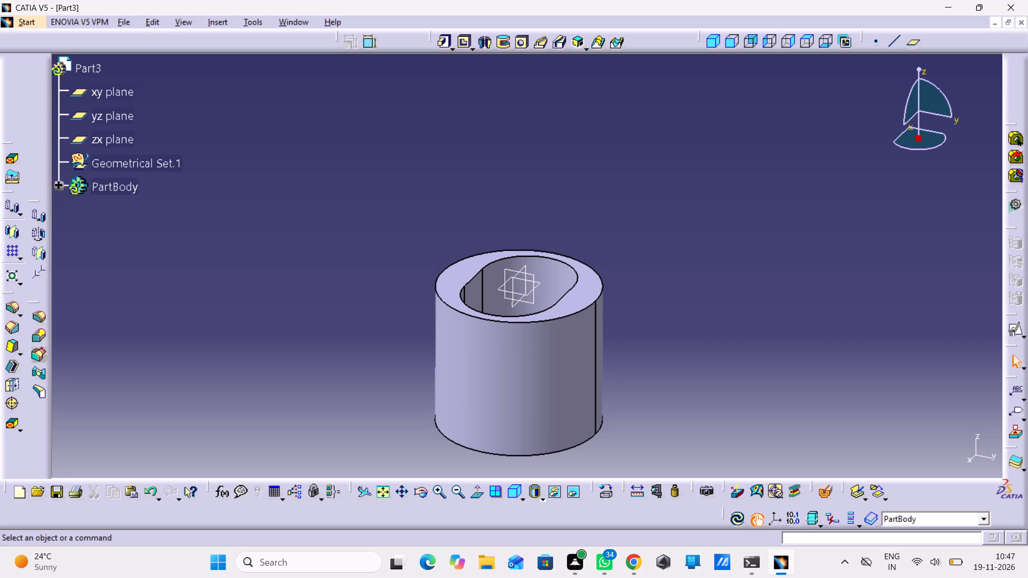
Set the depth of the elongated pocket in the cylinder to 16.5 mm.
middle_drag(506, 156, 518, 241)
right_drag(506, 156, 518, 241)
middle_drag(518, 241, 516, 237)
middle_drag(483, 193, 502, 166)
right_drag(483, 193, 502, 166)
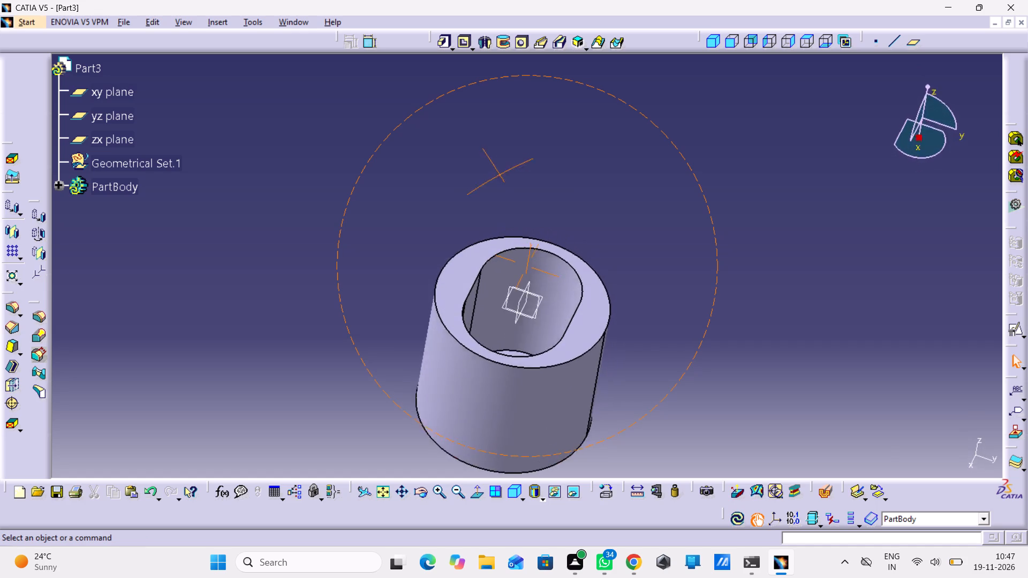
right_drag(502, 166, 505, 273)
middle_drag(502, 166, 505, 273)
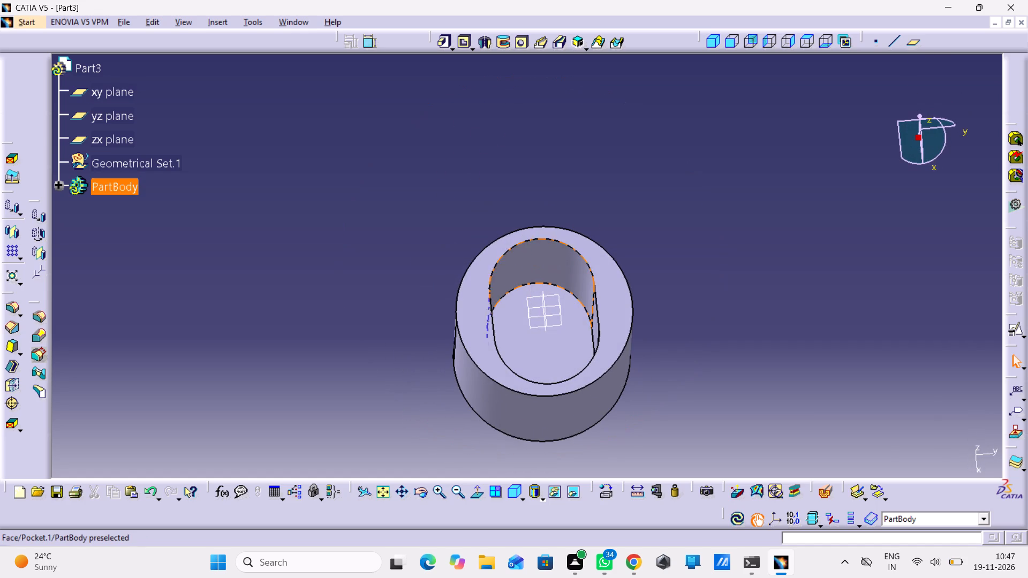
double_click(576, 344)
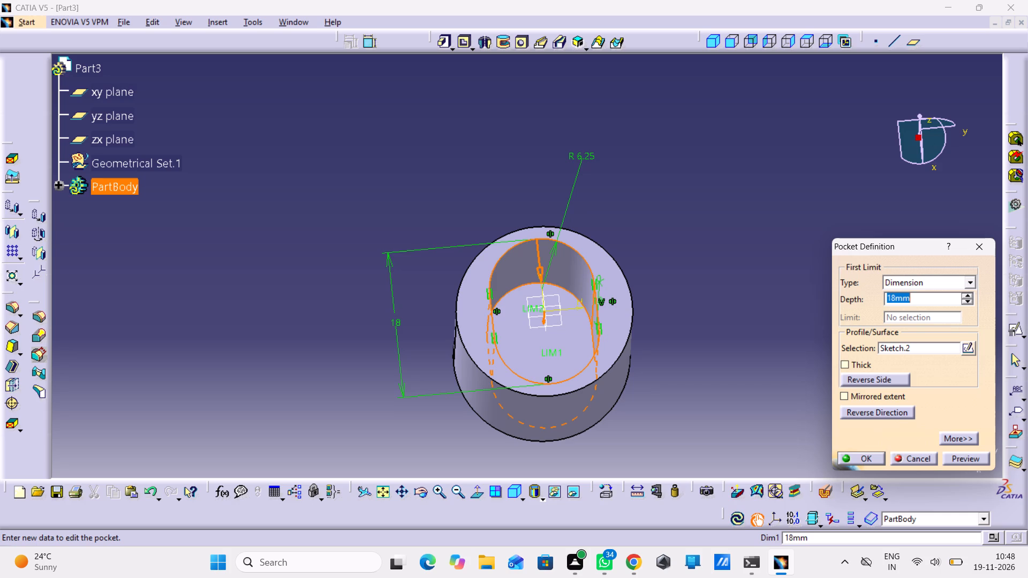
text(16.222)
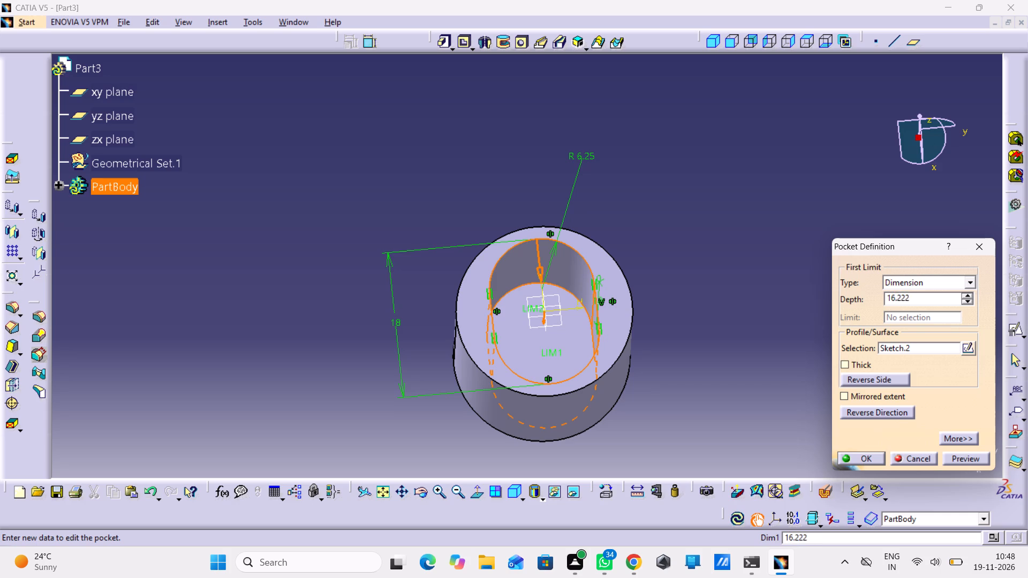
key(BackSpace)
key(BackSpace)
key(BackSpace)
key(5)
key(Return)
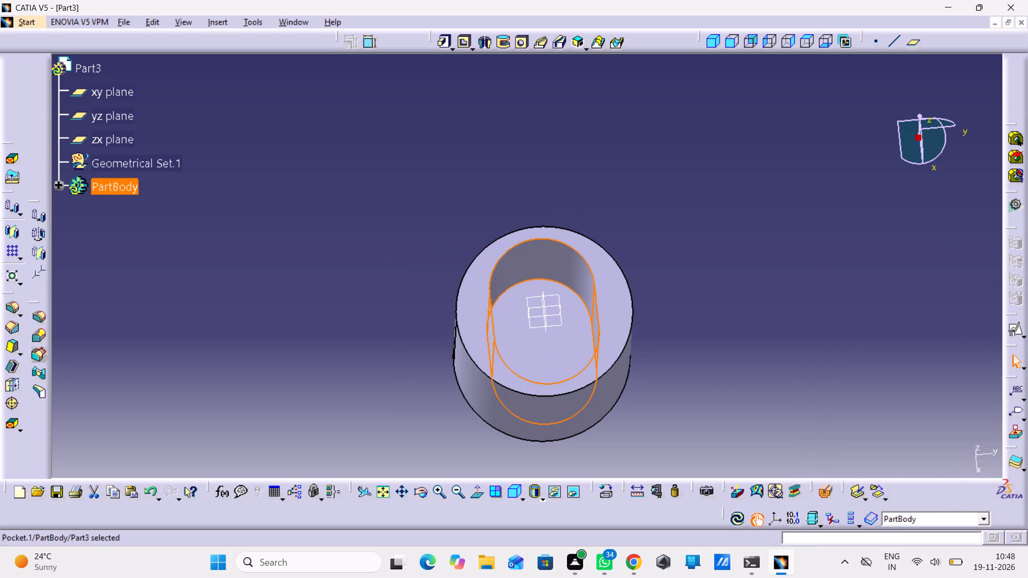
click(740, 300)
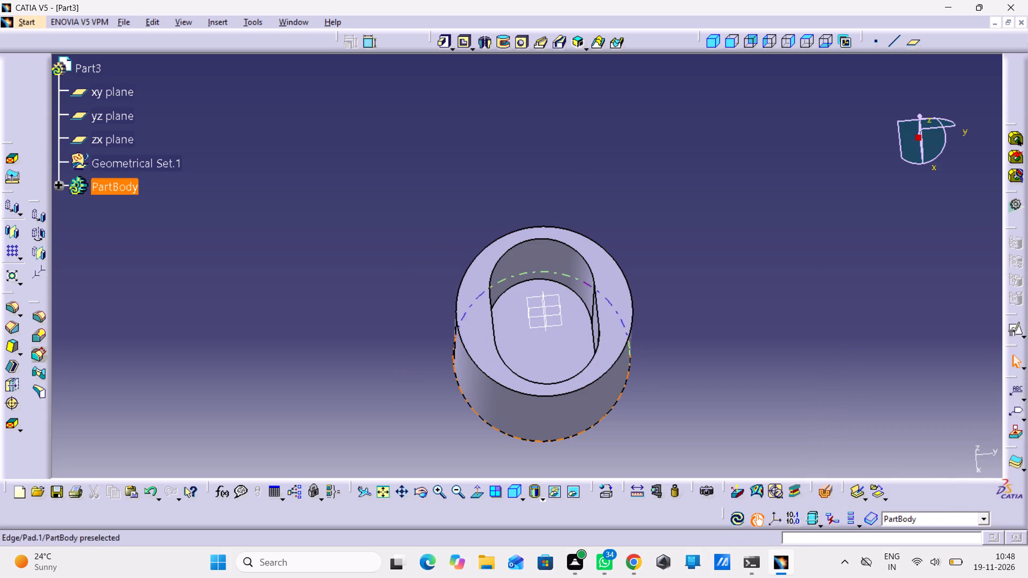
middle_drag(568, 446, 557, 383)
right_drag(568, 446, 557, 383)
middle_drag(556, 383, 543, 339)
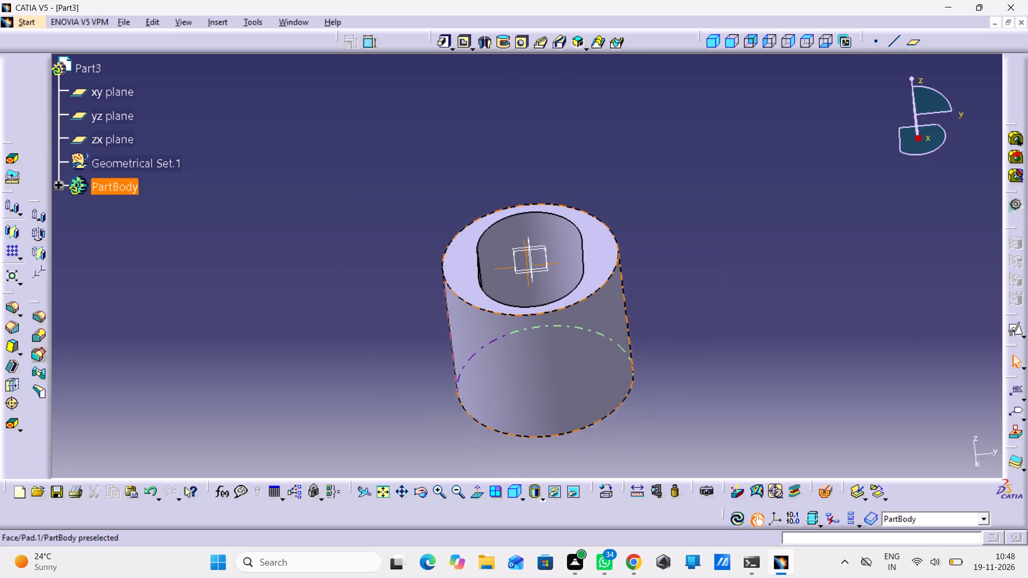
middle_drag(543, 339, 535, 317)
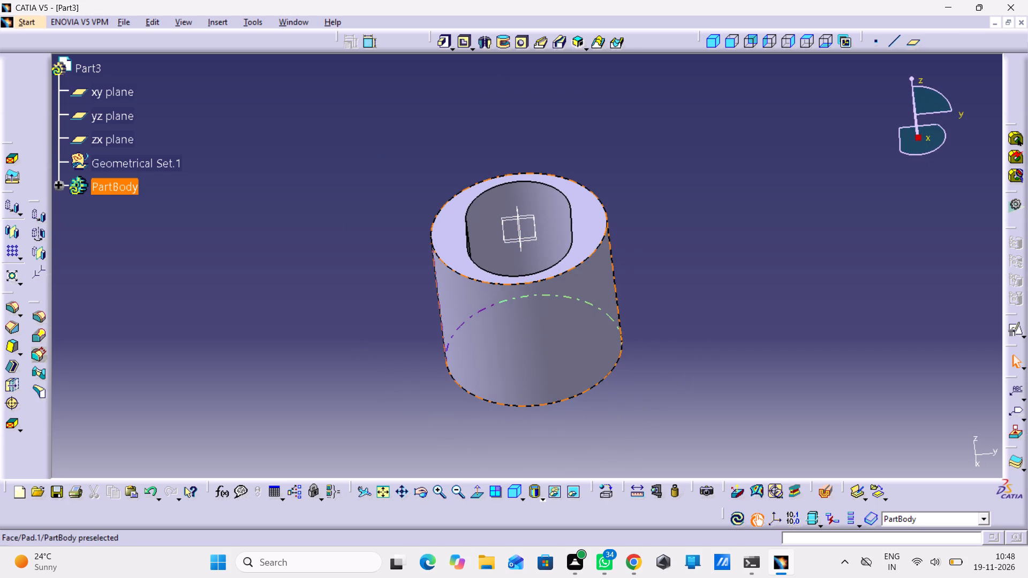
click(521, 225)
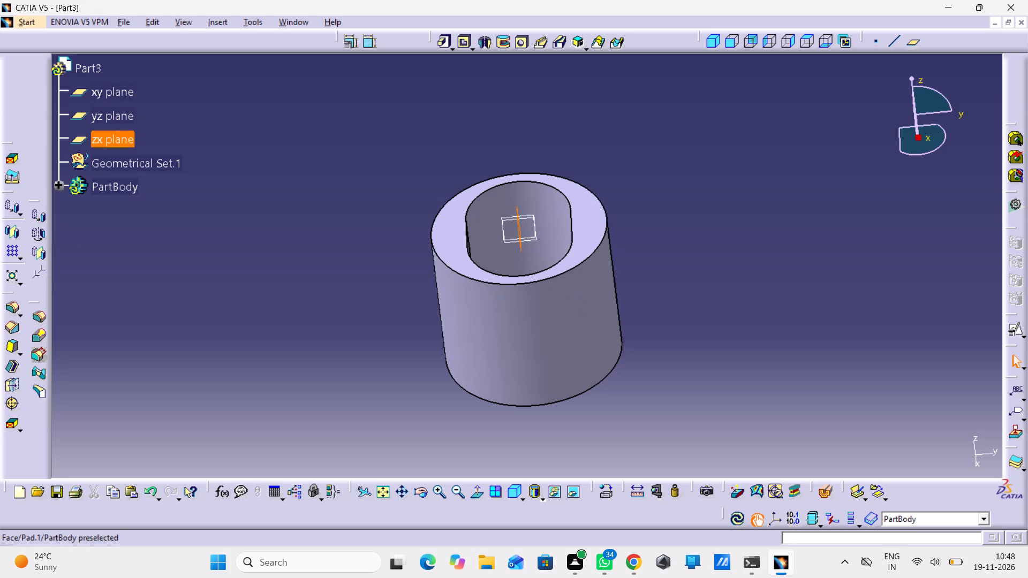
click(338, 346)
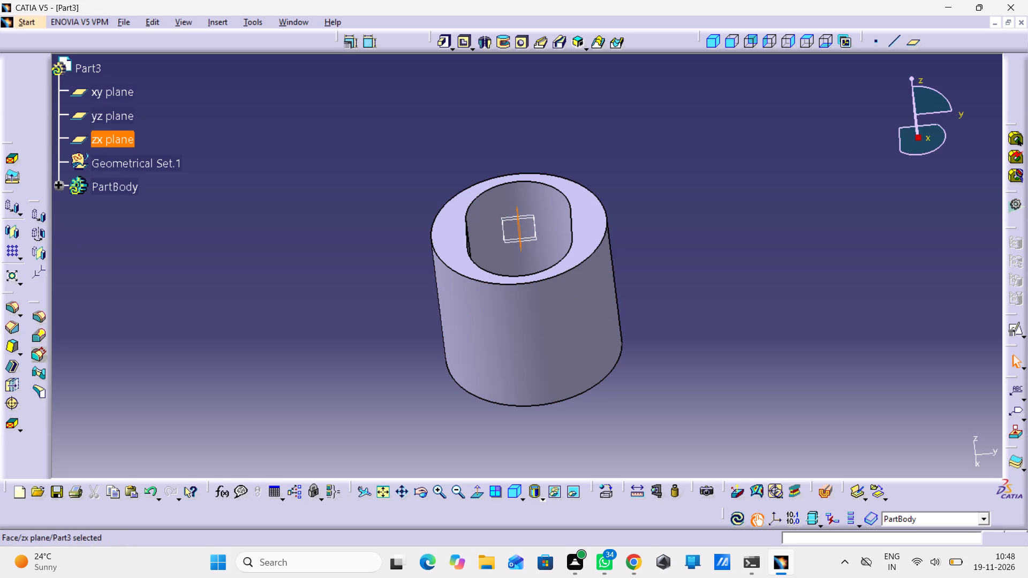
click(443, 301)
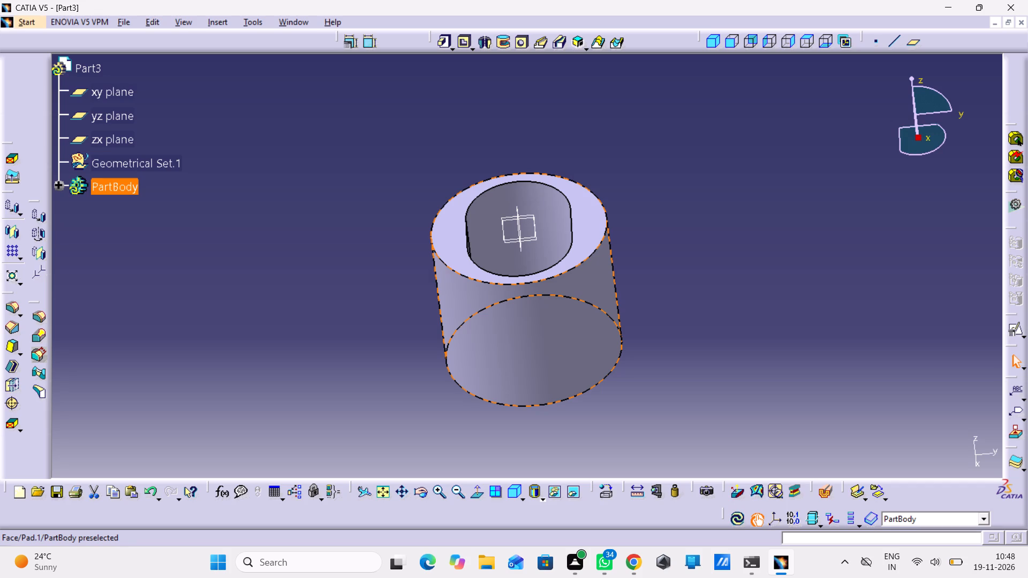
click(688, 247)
Start a Hole on the cylinder's outer curved face with a 5 mm diameter and an Up To Last extent.
middle_drag(688, 247, 578, 321)
right_drag(688, 247, 578, 321)
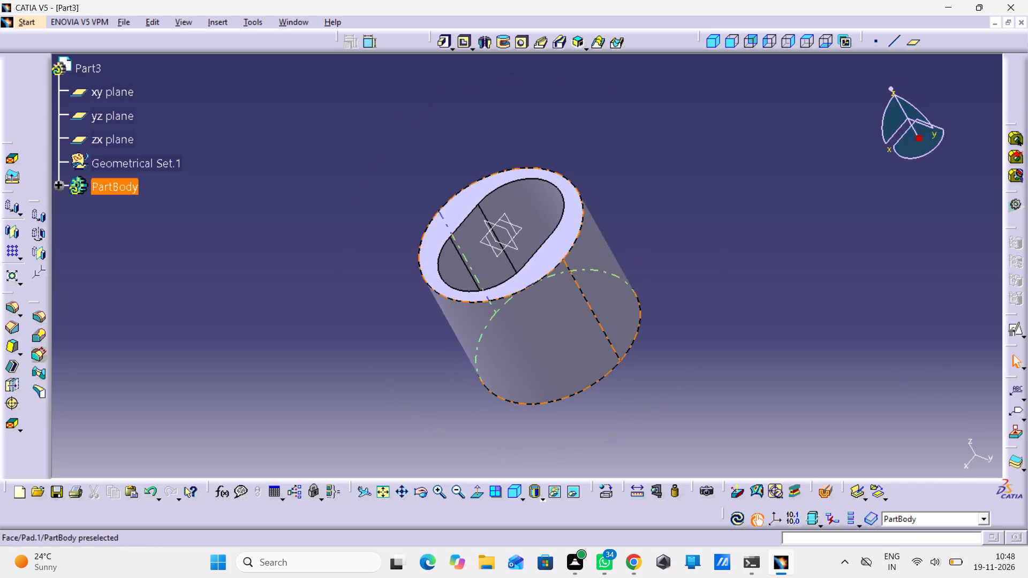
click(524, 45)
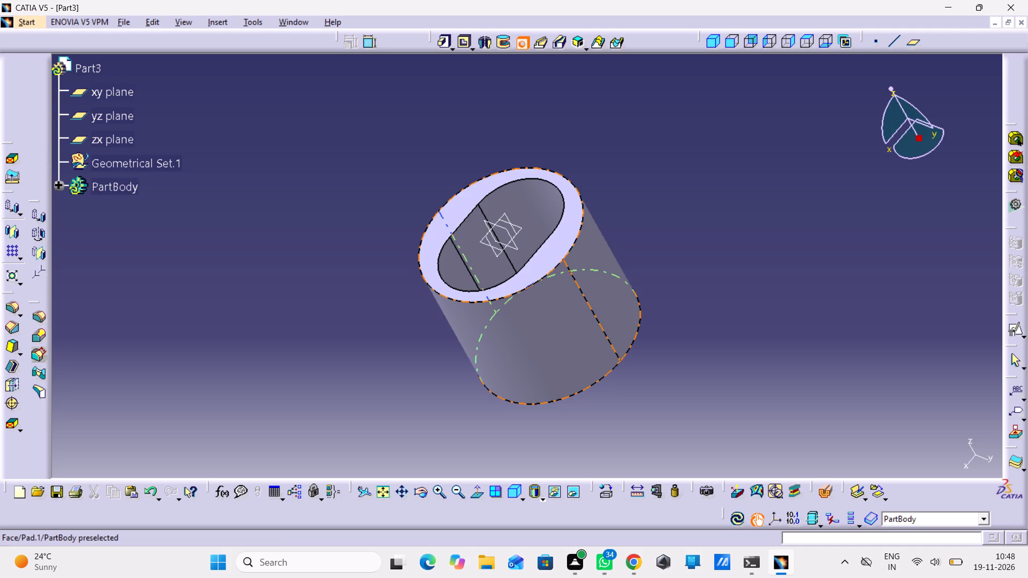
click(580, 292)
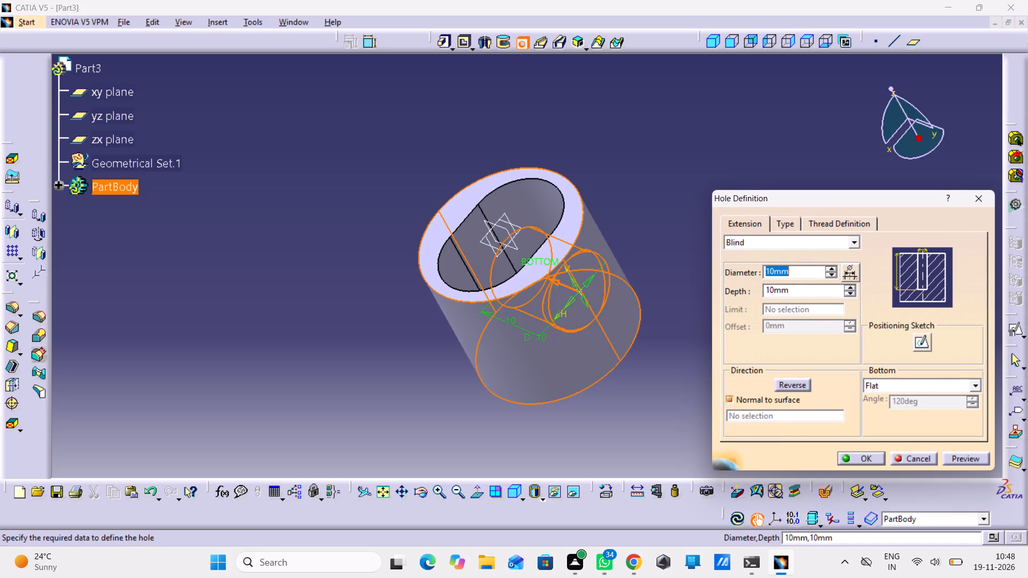
middle_drag(592, 358, 491, 319)
right_drag(592, 358, 491, 319)
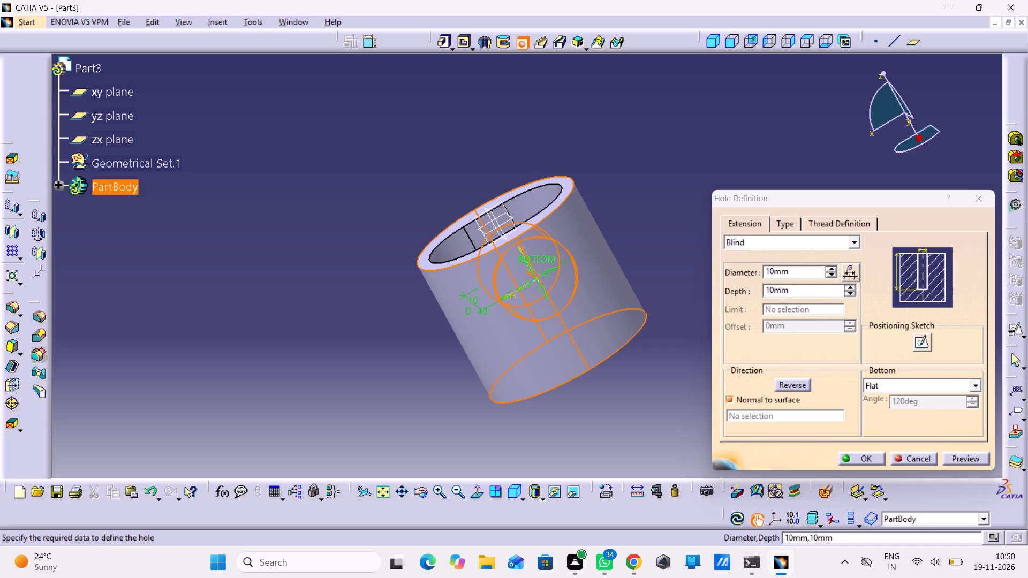
drag(792, 271, 643, 302)
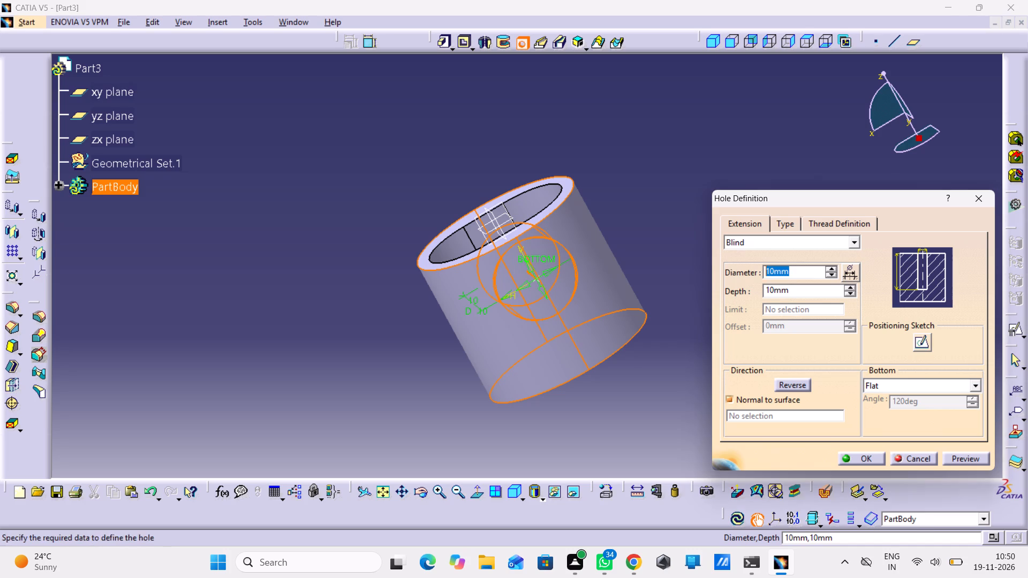
drag(643, 302, 547, 328)
key(5)
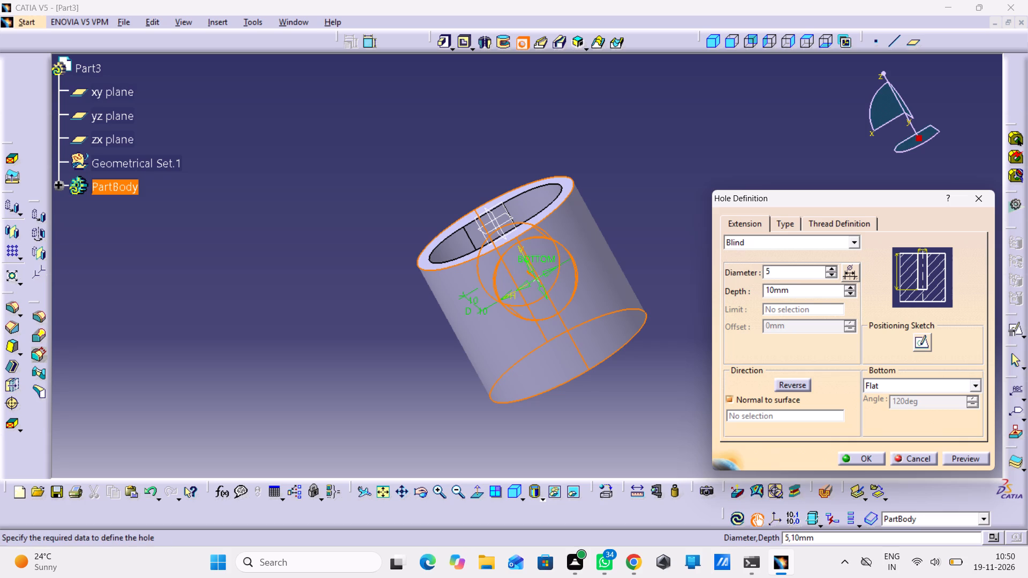
drag(751, 241, 752, 246)
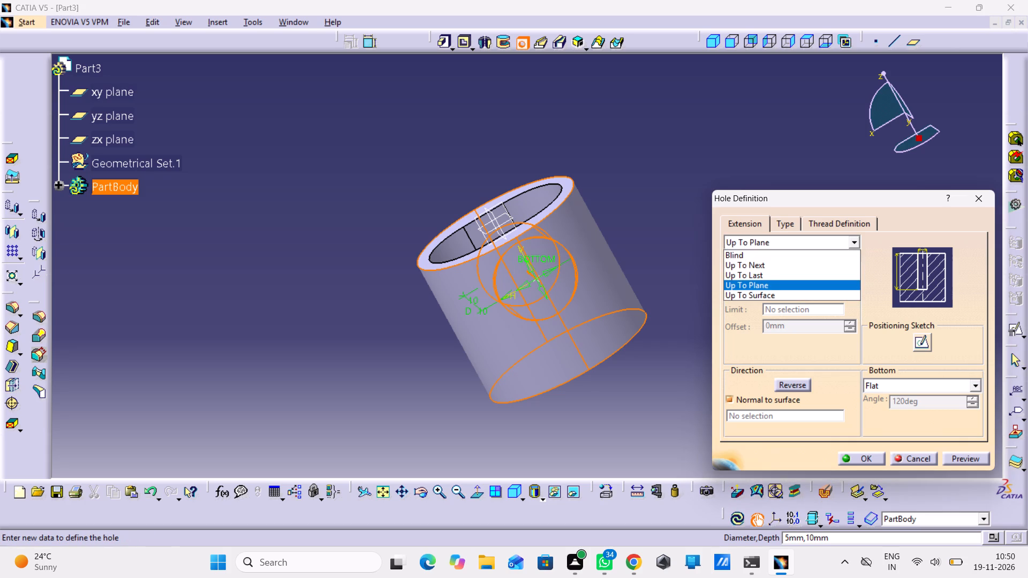
click(758, 279)
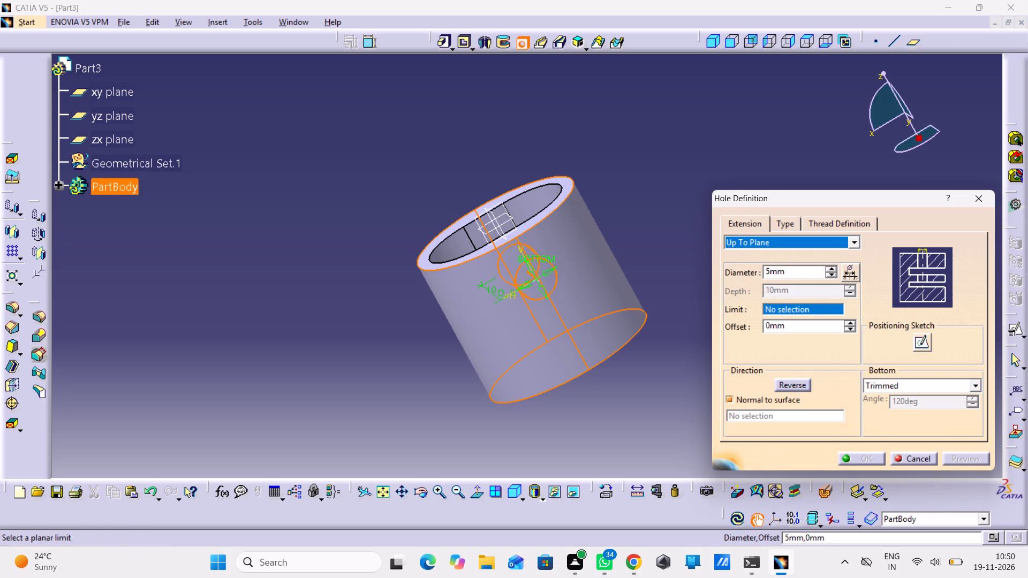
click(756, 239)
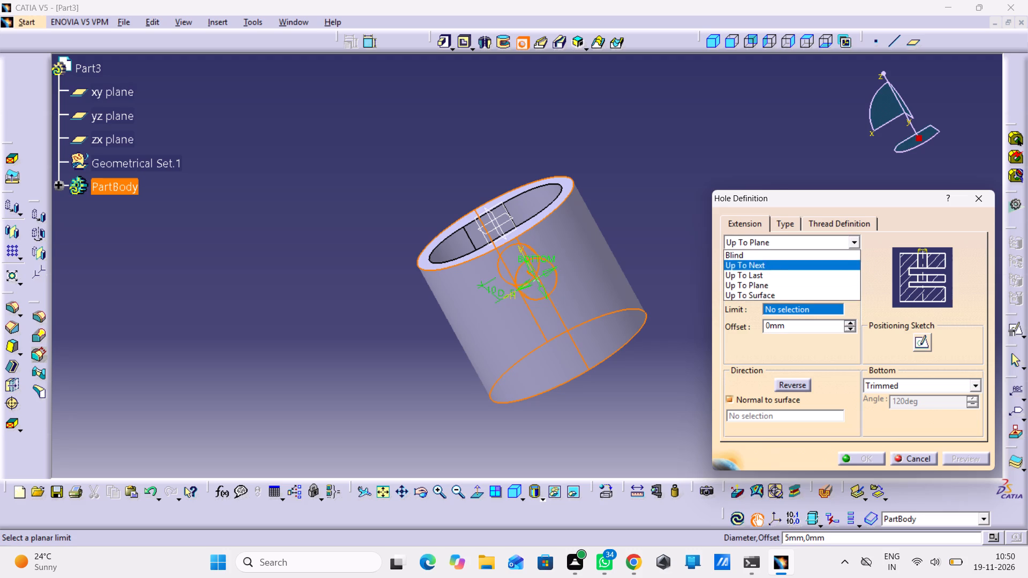
click(747, 278)
Open the hole's positioning sketch and dimension its centre point 8 mm from the cylinder's top edge.
middle_drag(636, 243, 724, 284)
right_drag(636, 243, 724, 284)
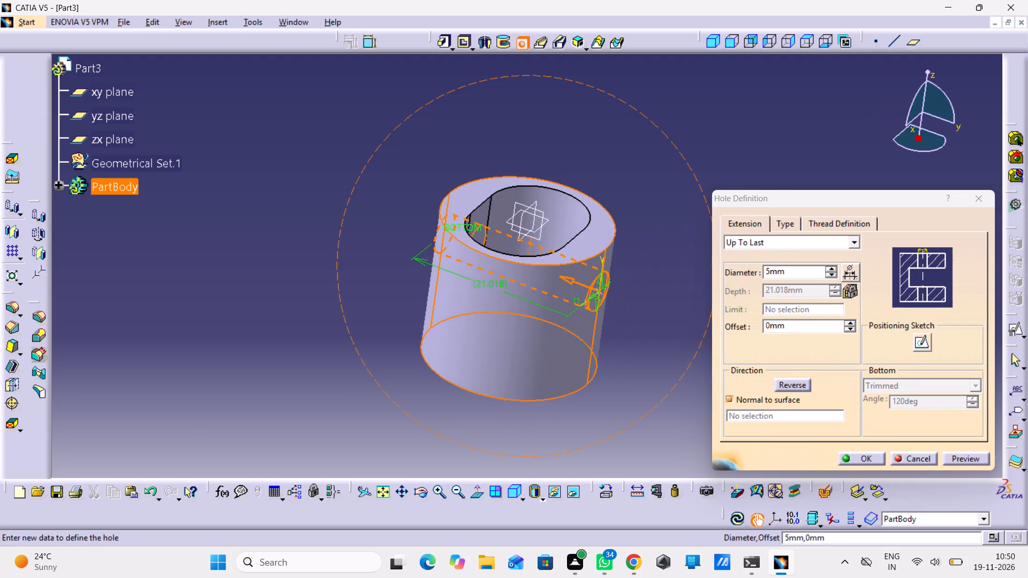
right_drag(724, 284, 728, 287)
middle_drag(724, 284, 728, 287)
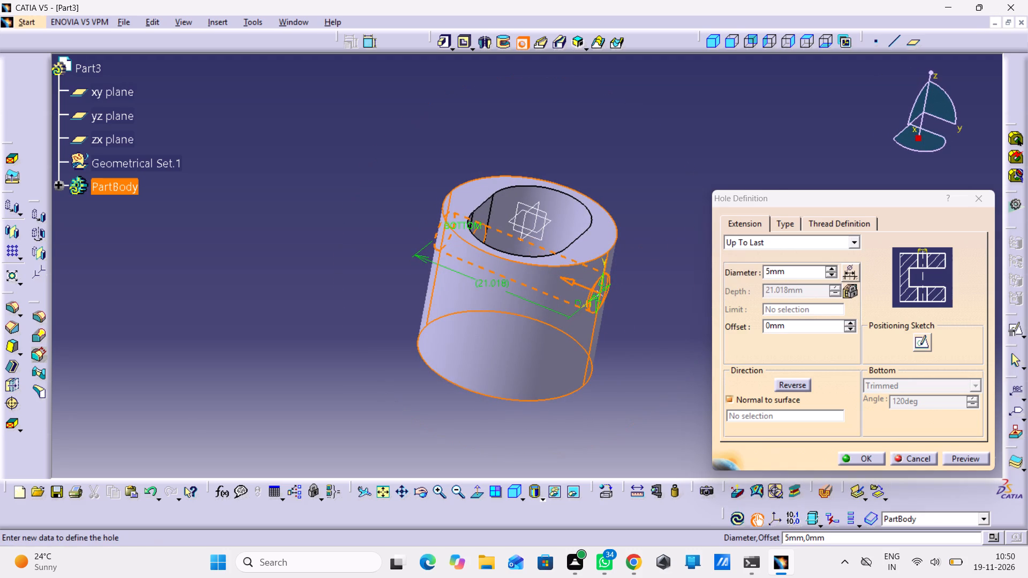
double_click(927, 342)
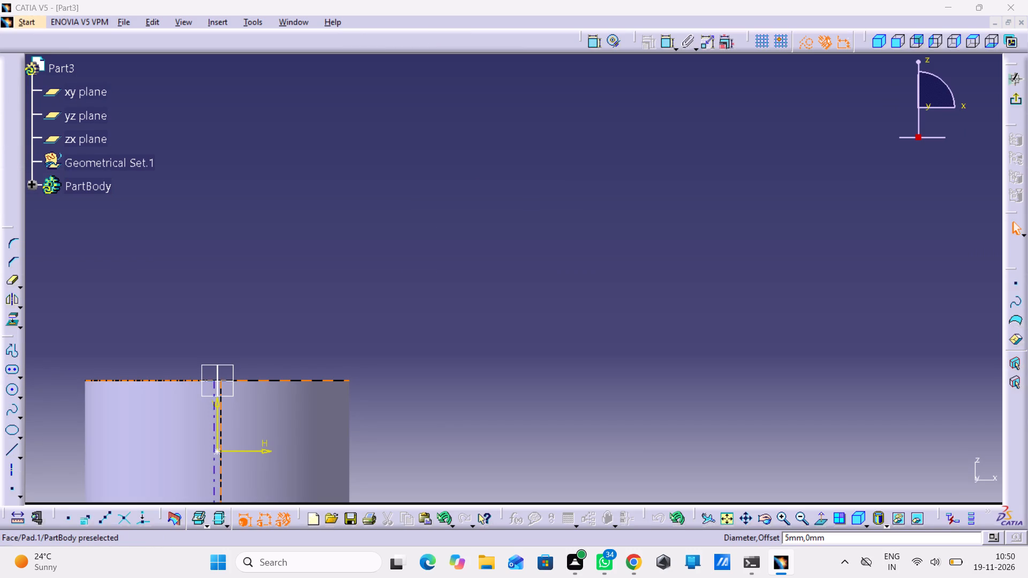
double_click(667, 47)
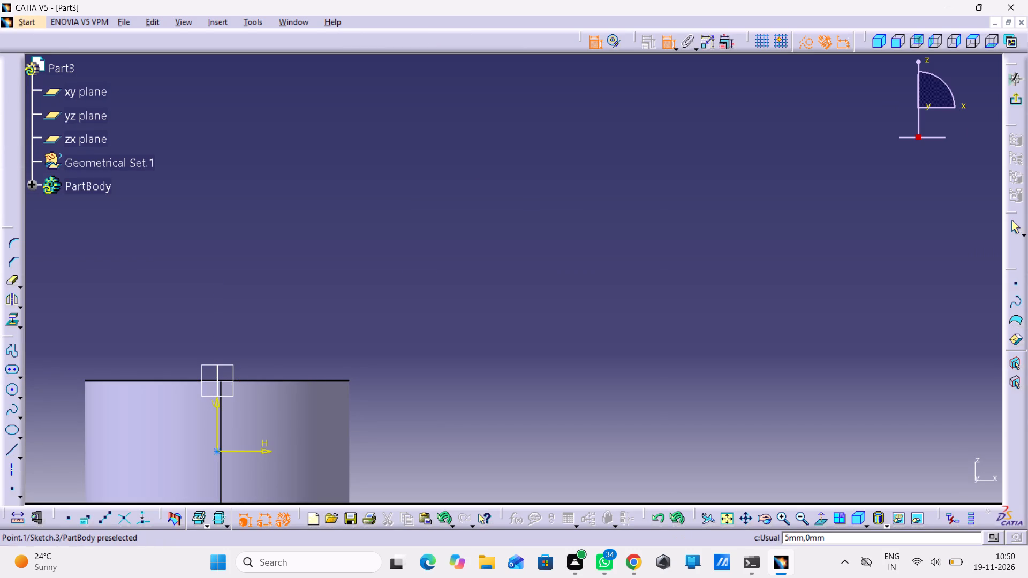
click(214, 454)
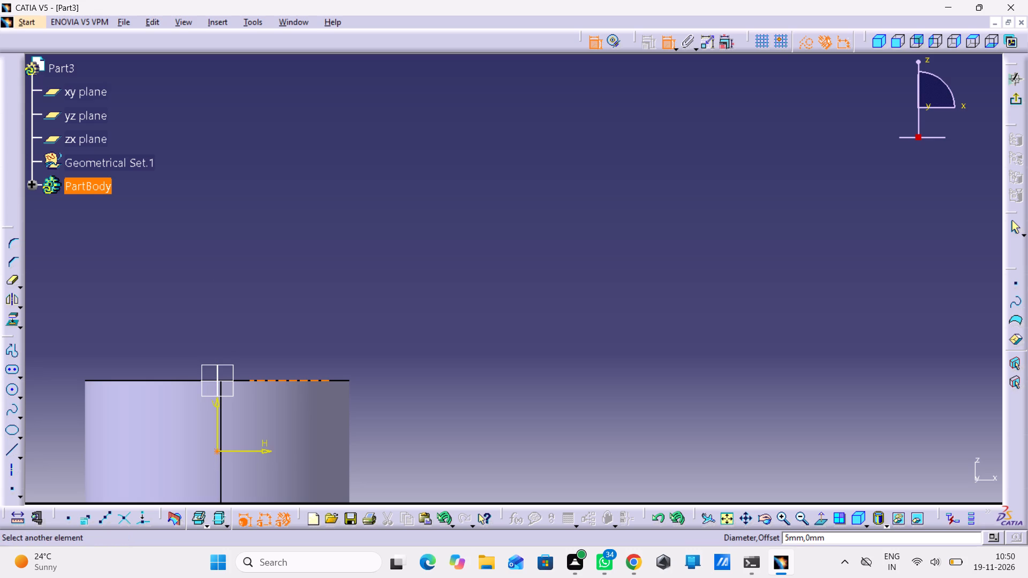
click(241, 382)
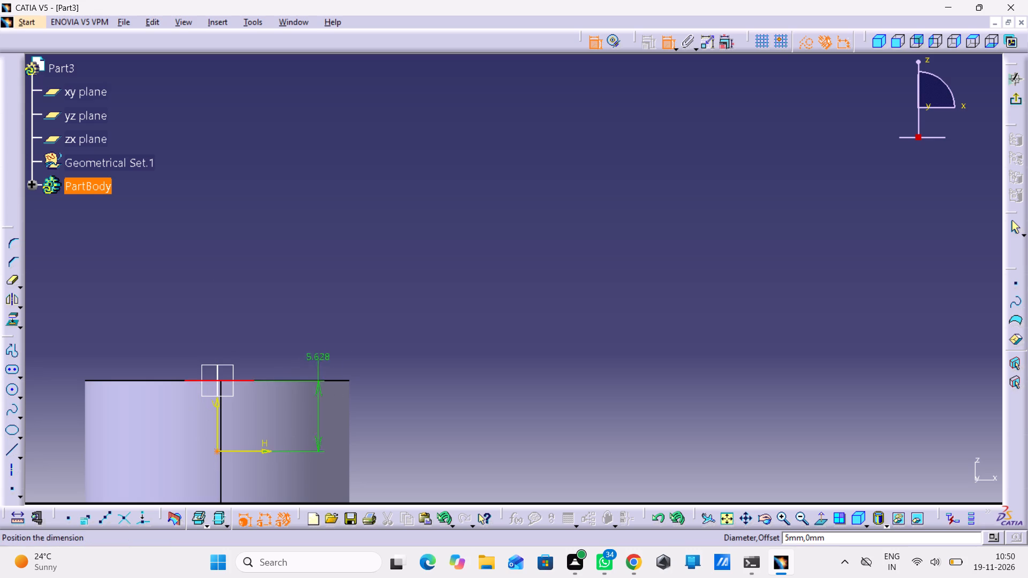
click(366, 311)
double_click(366, 311)
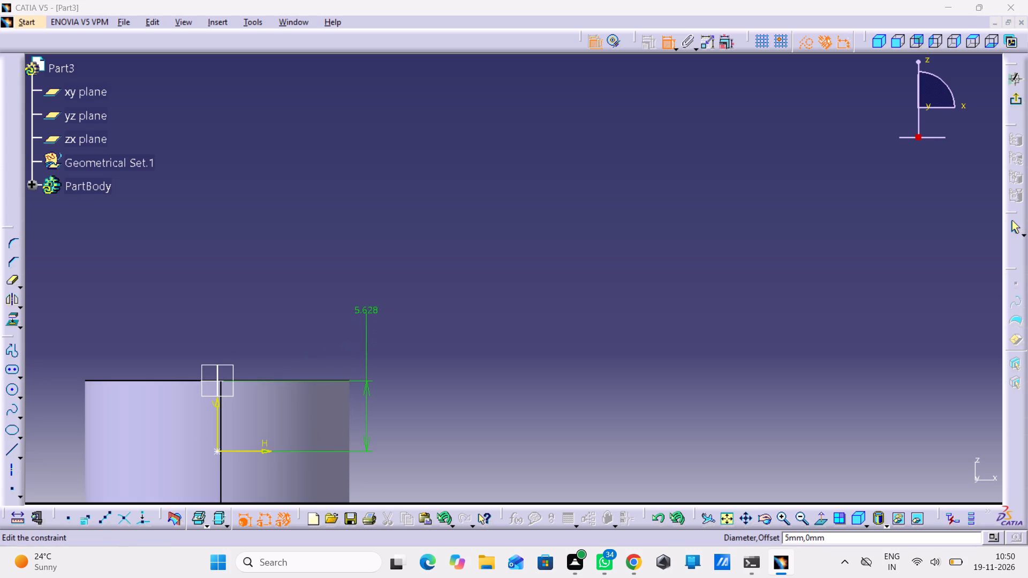
key(8)
key(Return)
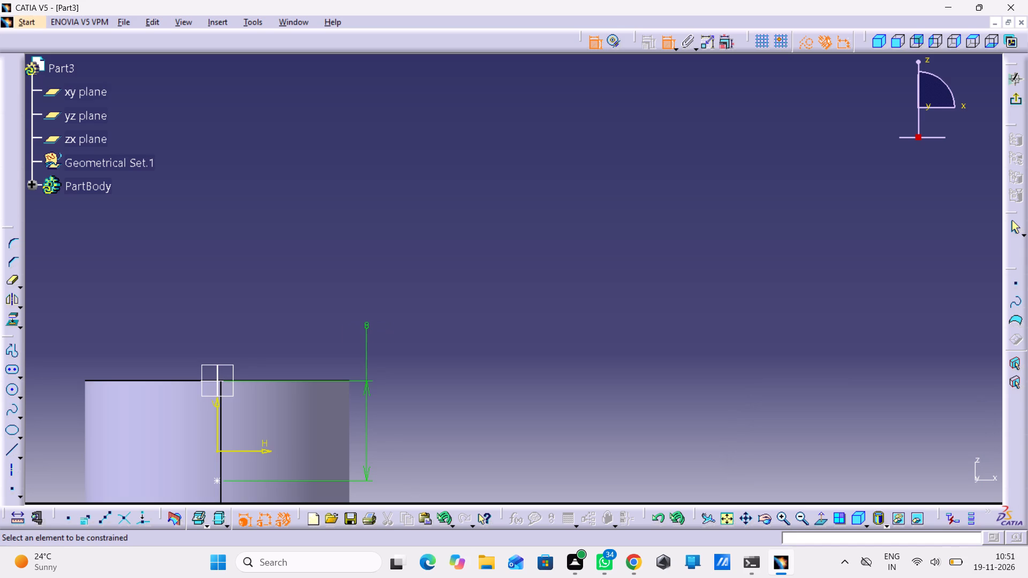
Make the hole's centre point coincident with the sketch's vertical axis and exit the positioning sketch.
middle_drag(561, 222, 548, 250)
right_drag(561, 222, 555, 226)
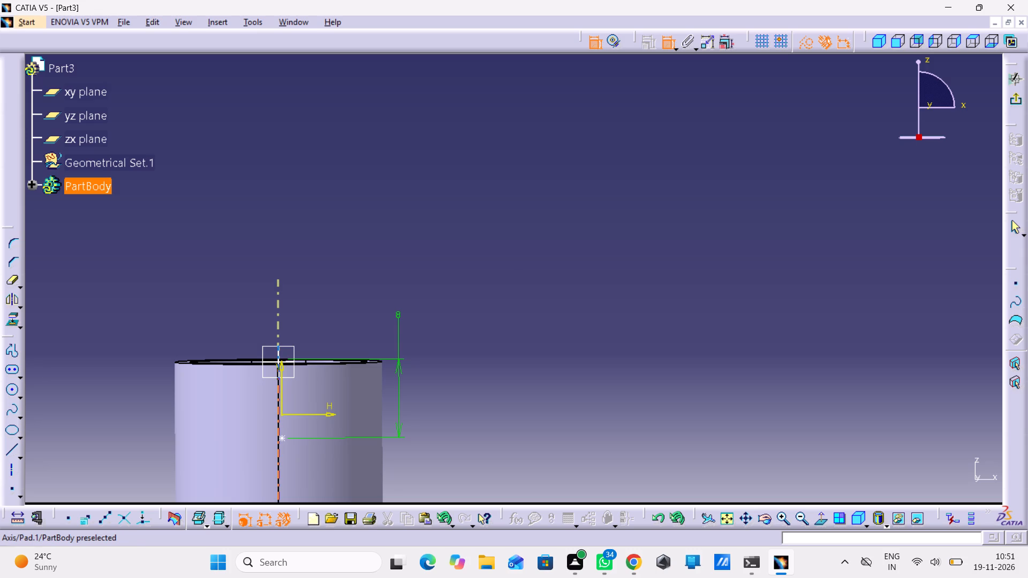
click(283, 439)
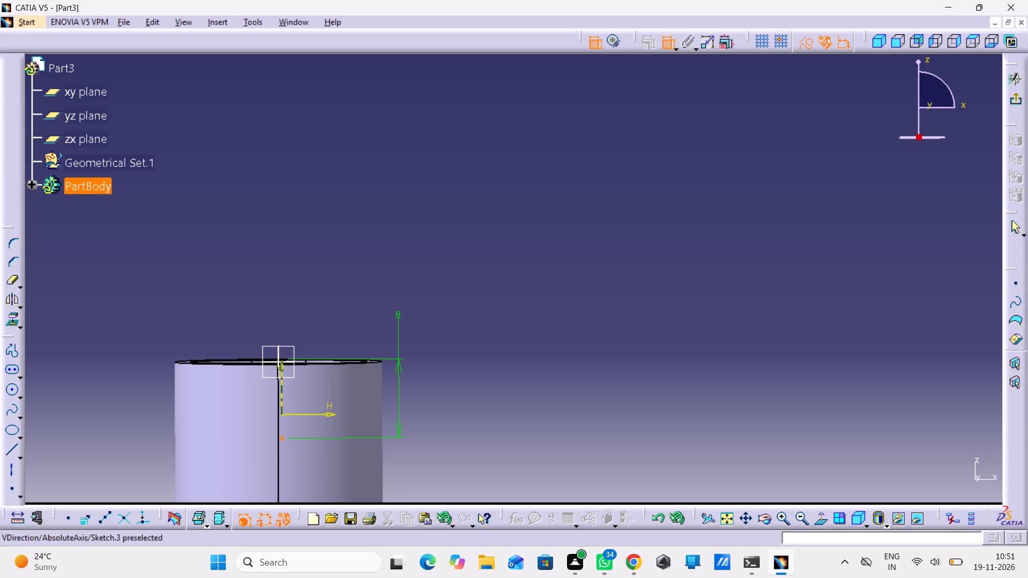
click(281, 392)
right_click(379, 300)
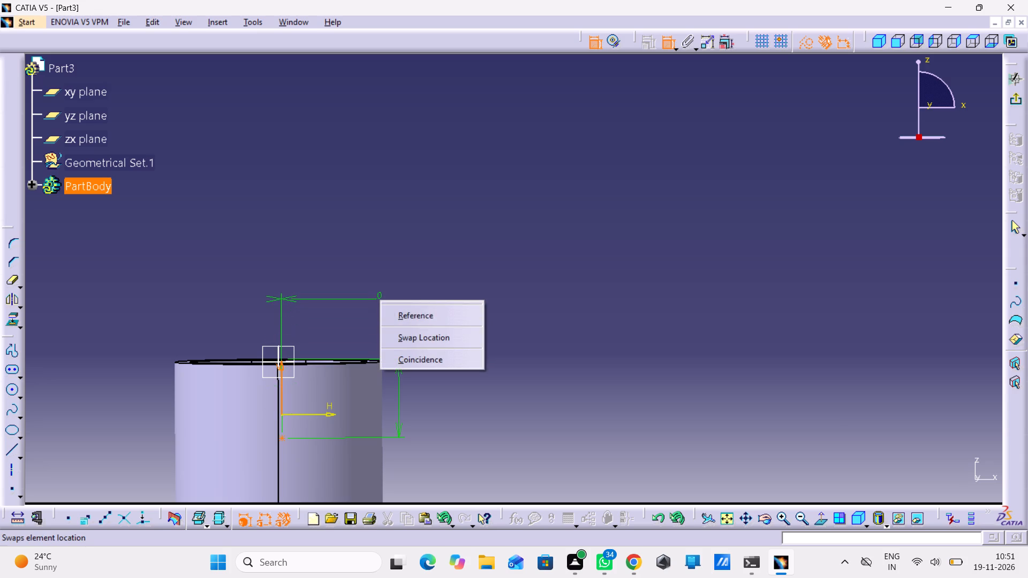
click(399, 357)
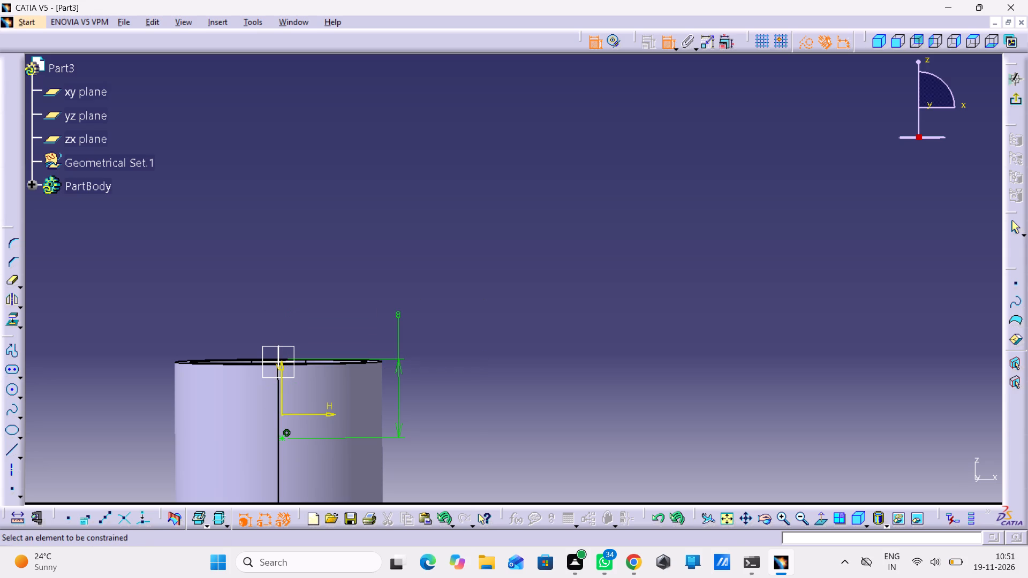
click(1016, 103)
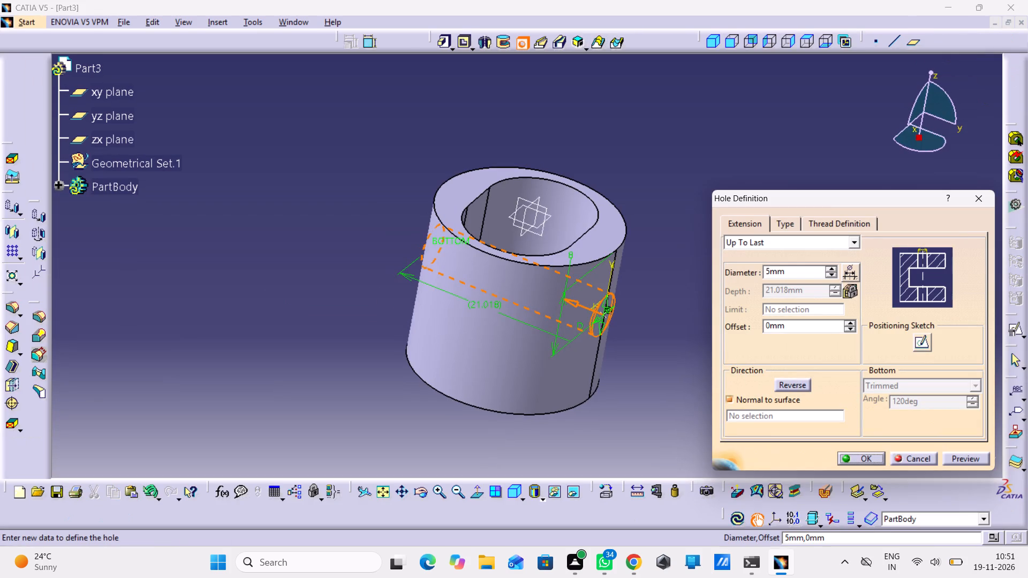
Preview the 5 mm cross hole from several angles and create it through the cylinder.
click(971, 455)
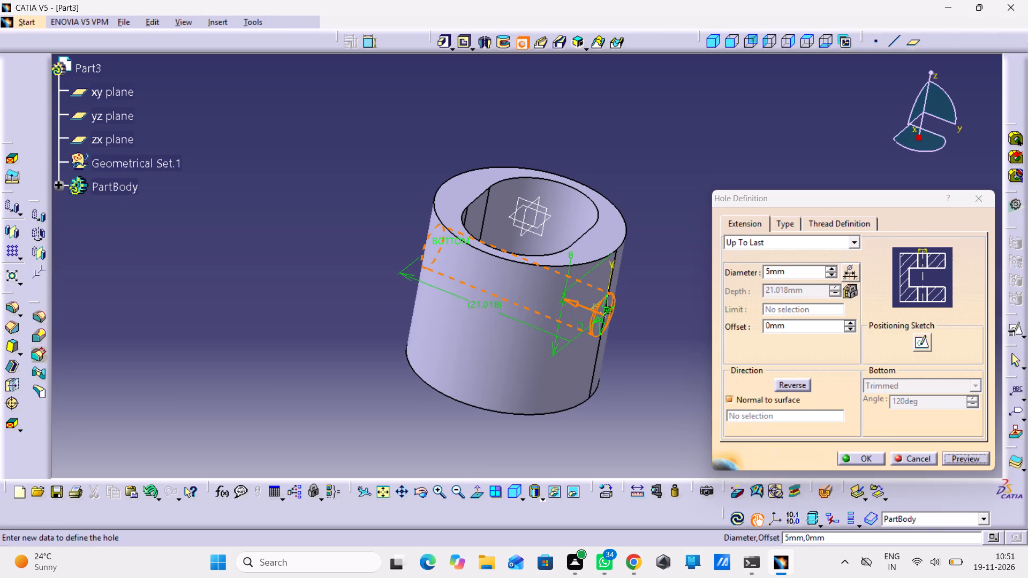
middle_drag(347, 324, 332, 372)
right_drag(347, 324, 332, 372)
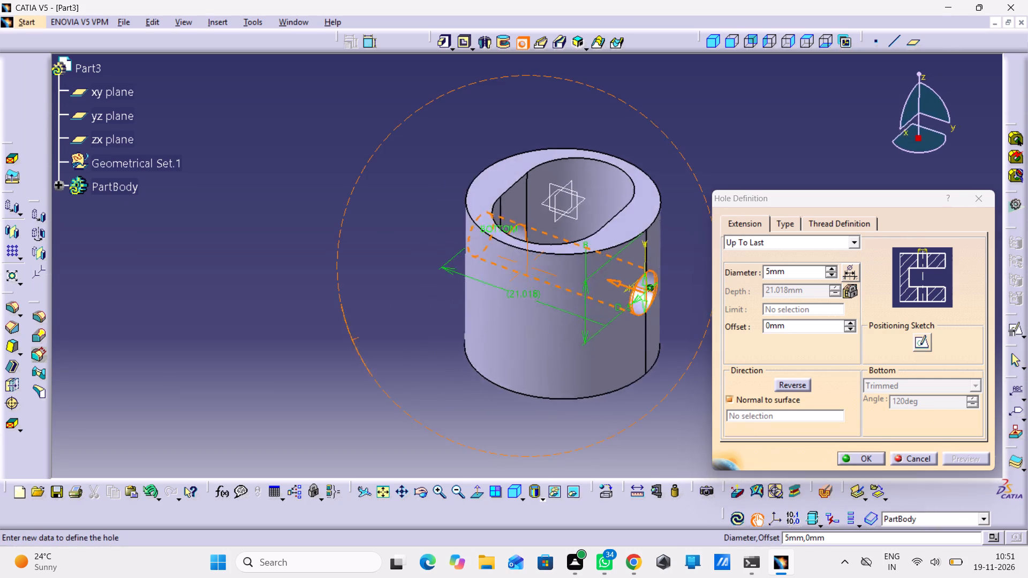
right_drag(332, 372, 487, 335)
middle_drag(332, 372, 487, 335)
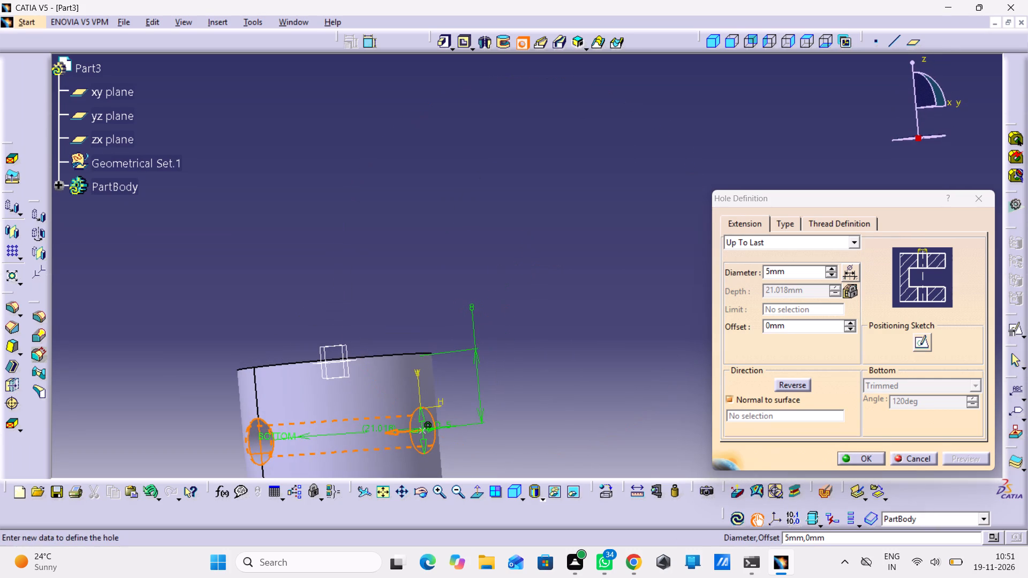
click(857, 453)
click(668, 390)
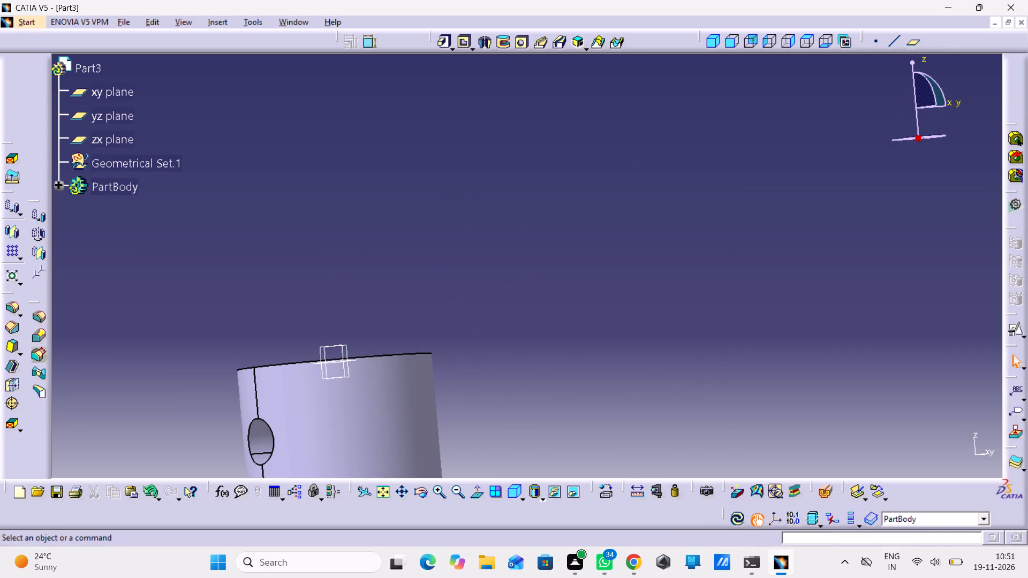
Examine the cross hole and the elongated pocket in the cylinder from several angles.
middle_drag(452, 268, 448, 360)
right_drag(452, 266, 448, 358)
middle_drag(445, 381, 357, 252)
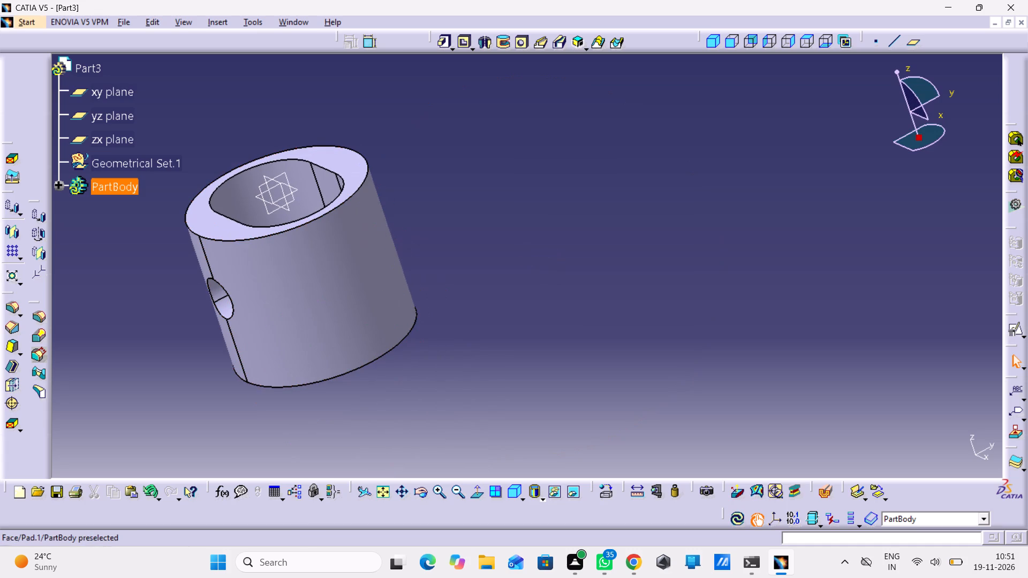
middle_drag(449, 249, 379, 348)
right_drag(452, 250, 379, 348)
right_click(382, 338)
middle_drag(382, 338, 382, 333)
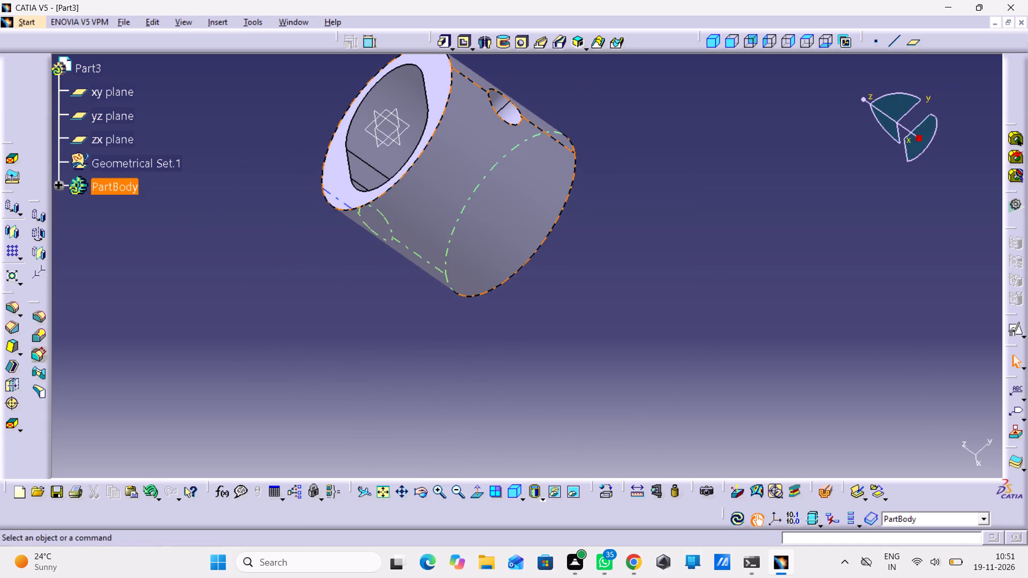
middle_drag(751, 215, 753, 317)
scroll(757, 317, down, 1)
middle_drag(524, 165, 574, 155)
right_drag(524, 165, 574, 155)
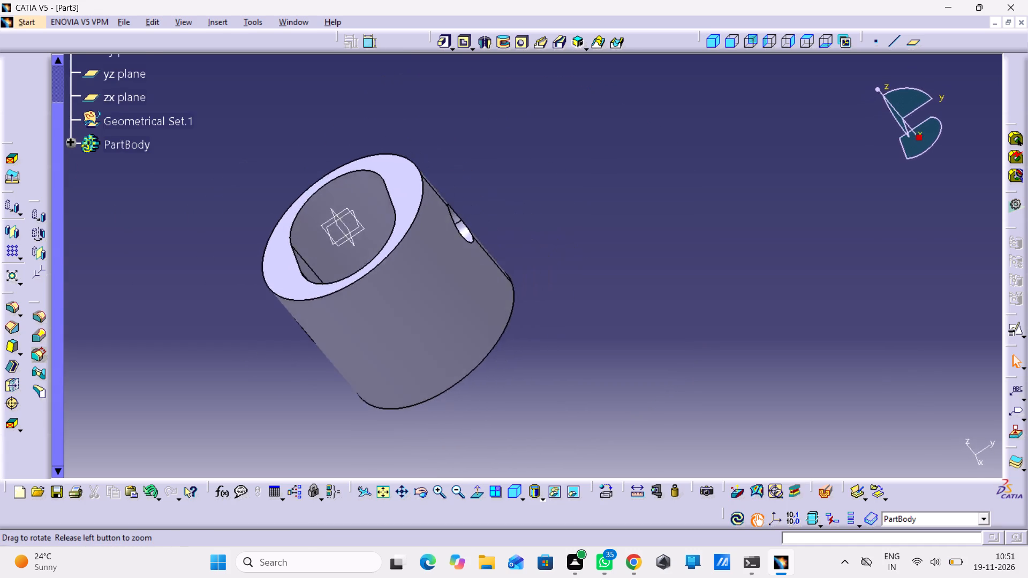
Examine the elongated pocket and the cross hole in the finished cylinder from several angles.
right_drag(574, 155, 611, 214)
middle_drag(574, 155, 612, 215)
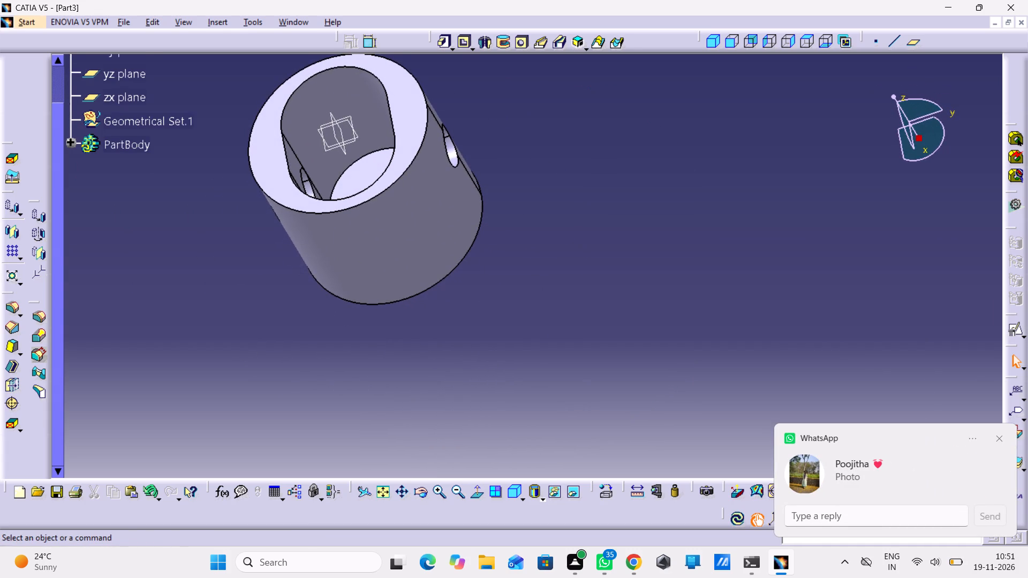
middle_drag(614, 201, 599, 293)
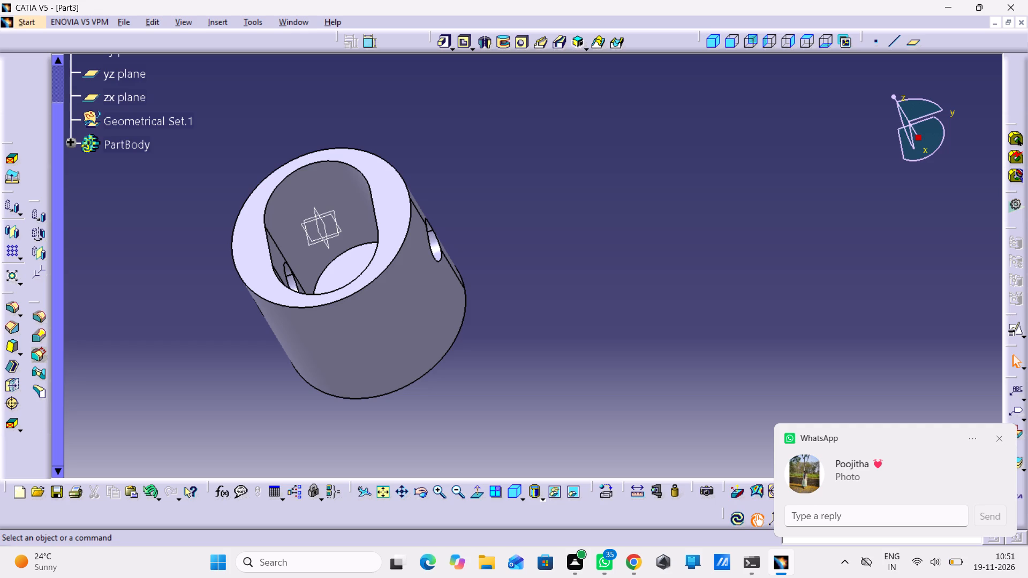
middle_drag(578, 330, 582, 338)
middle_drag(584, 255, 587, 255)
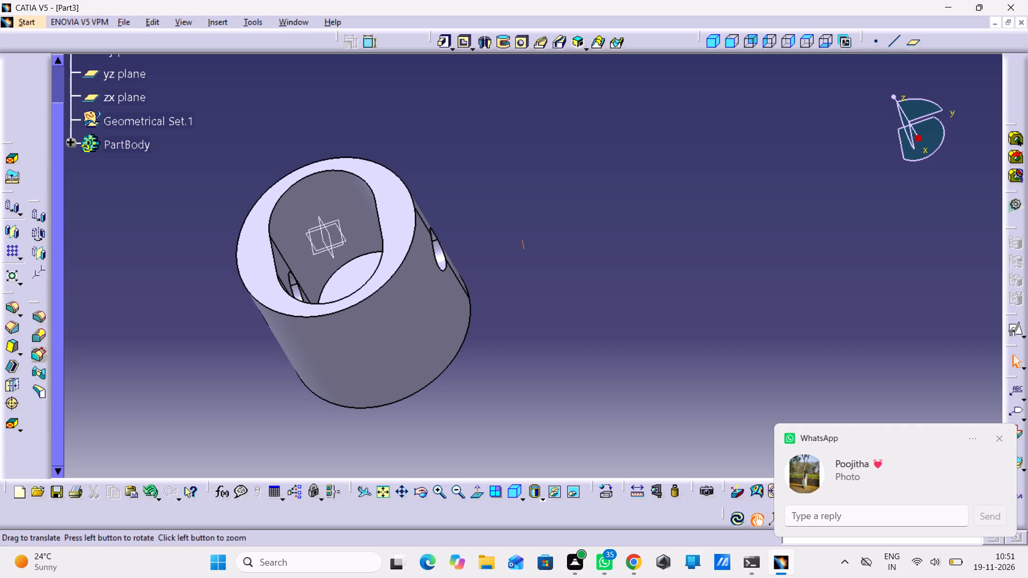
middle_drag(587, 255, 571, 328)
right_drag(589, 255, 573, 327)
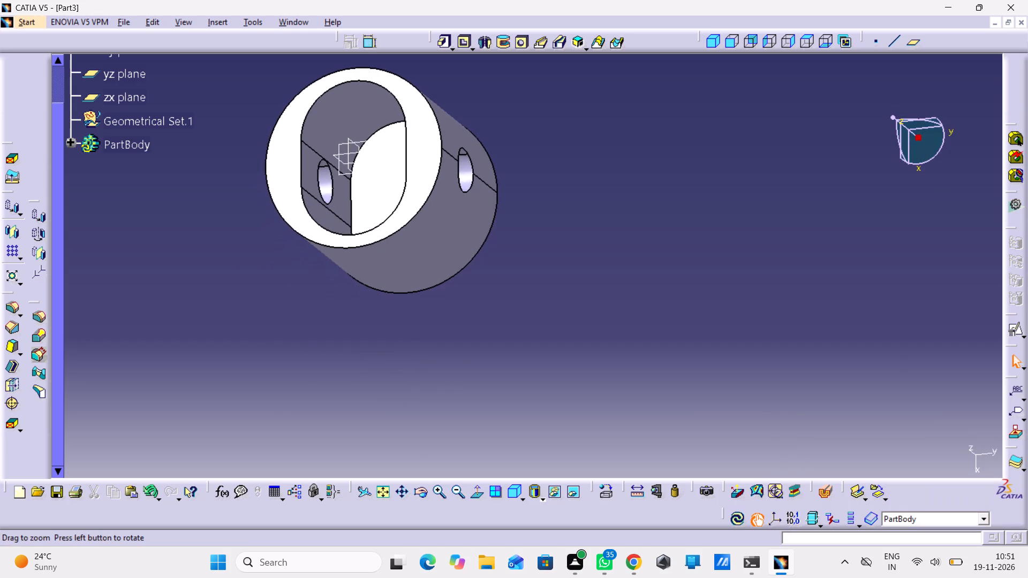
middle_drag(564, 307, 552, 212)
right_drag(565, 307, 552, 212)
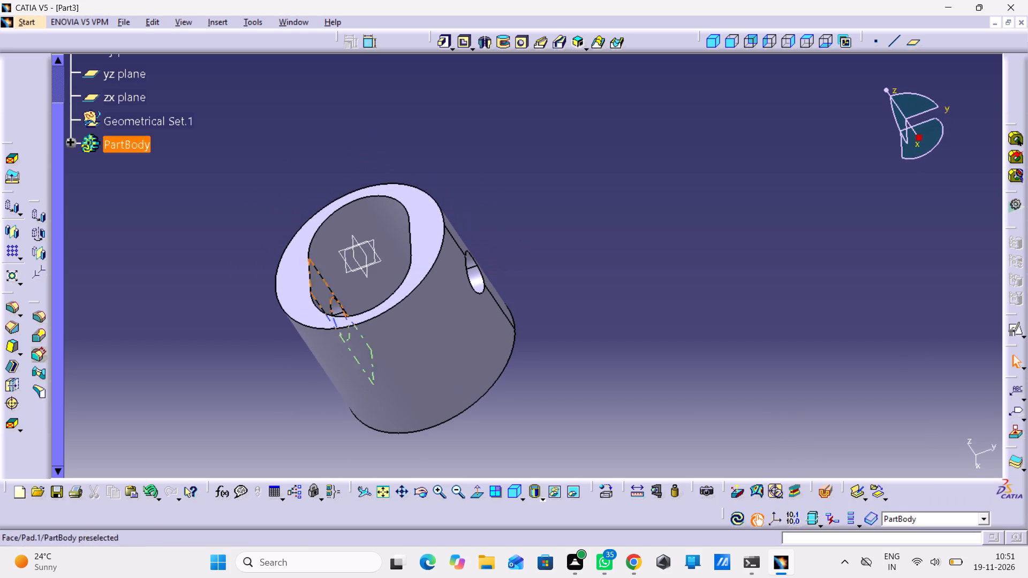
middle_drag(258, 289, 359, 181)
right_drag(258, 288, 357, 182)
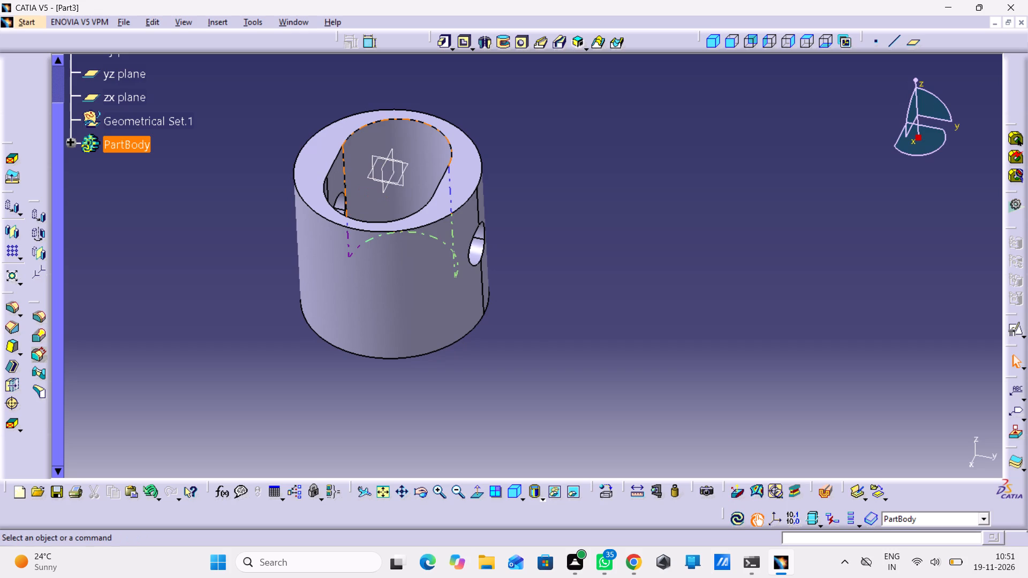
middle_drag(391, 339, 375, 442)
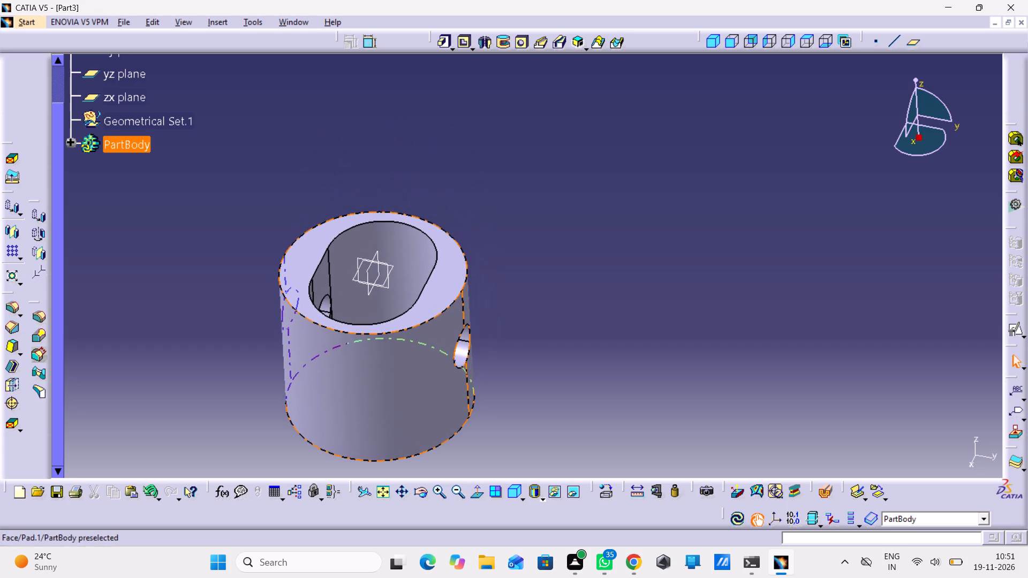
middle_drag(504, 300, 499, 294)
right_drag(509, 296, 499, 294)
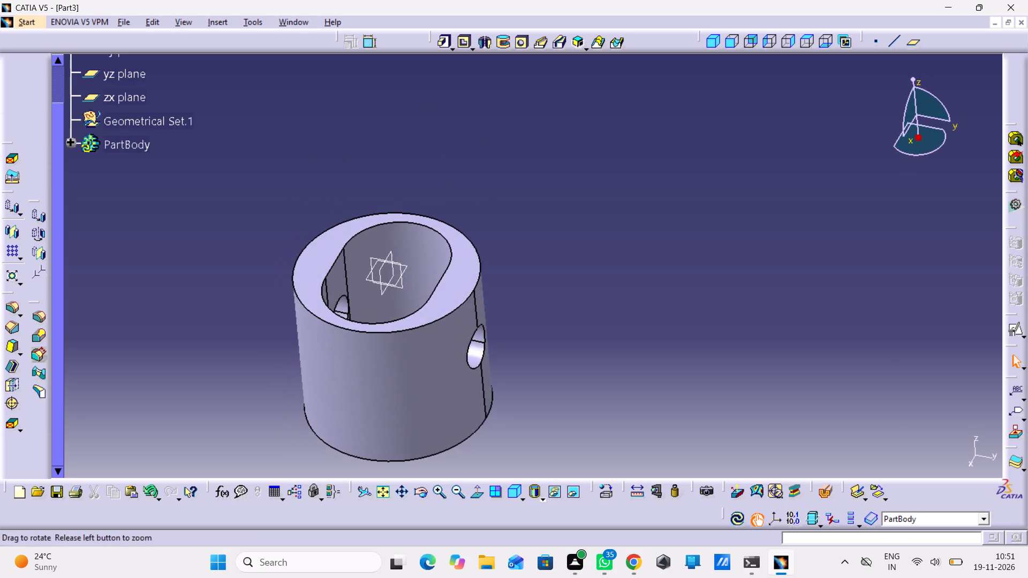
right_drag(499, 294, 471, 308)
middle_drag(499, 294, 471, 308)
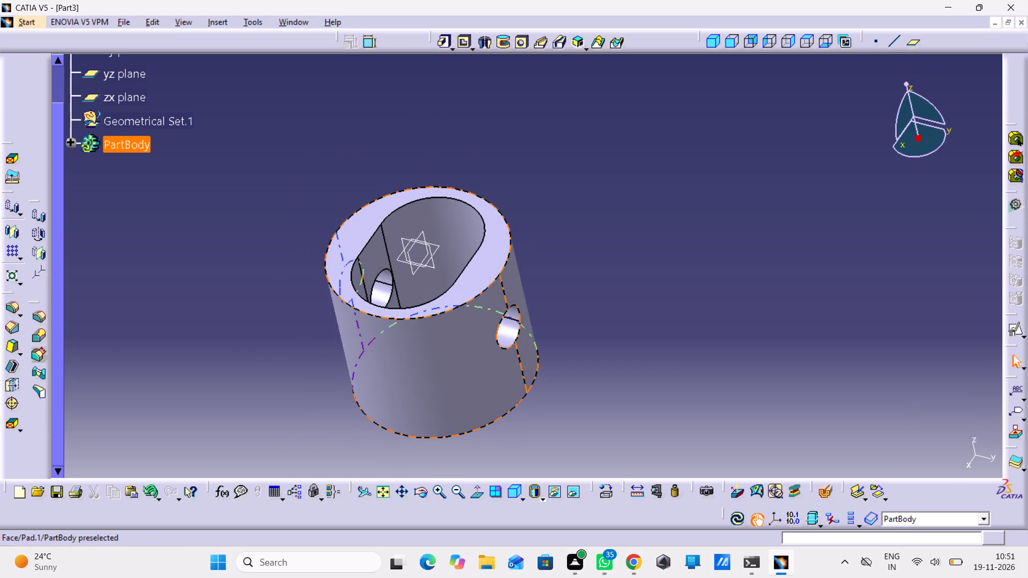
middle_drag(473, 392, 451, 350)
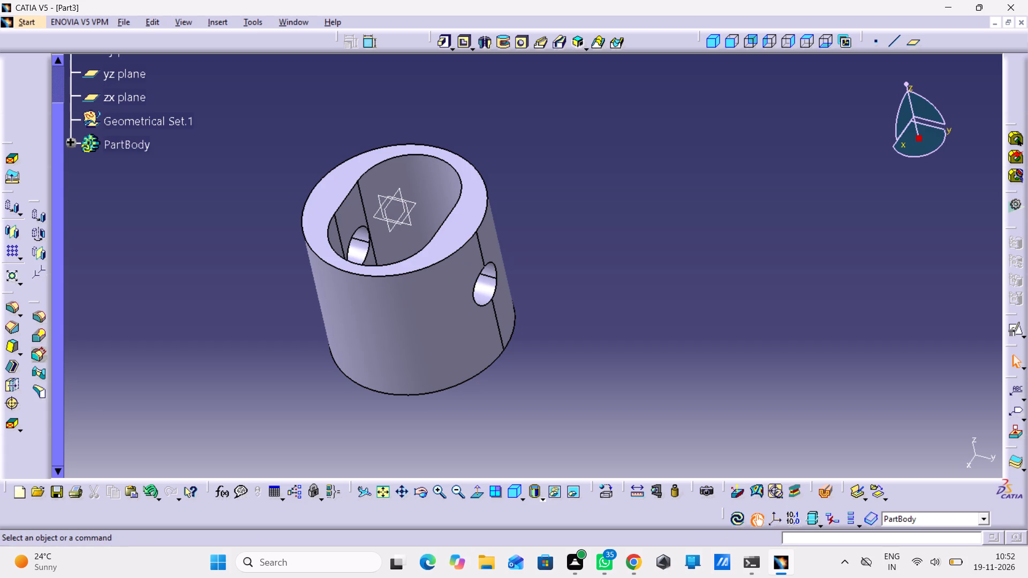
Save the part as "main piston" in CATPart format in the piston folder.
key(ctrl+s)
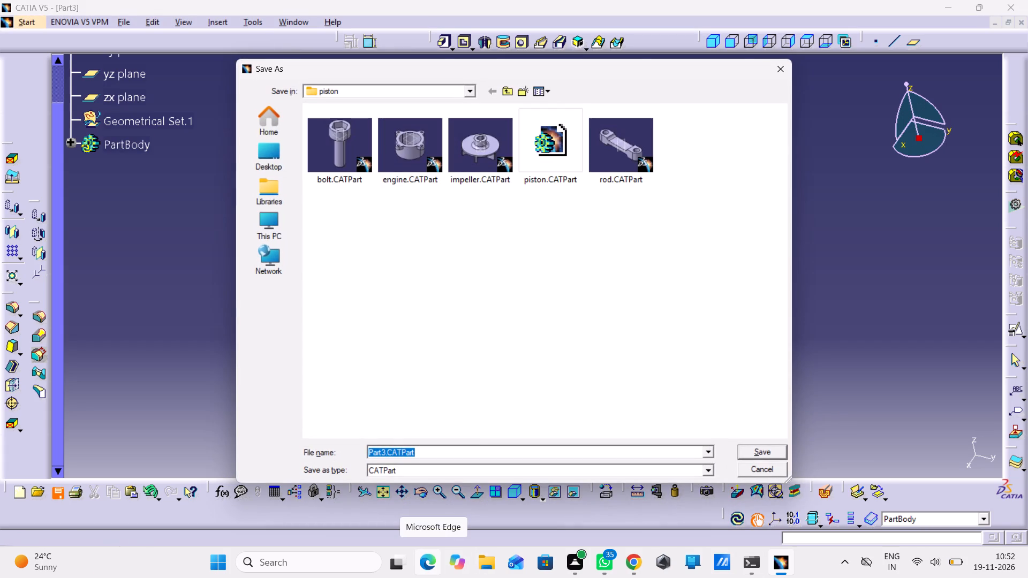
text(main)
key(space)
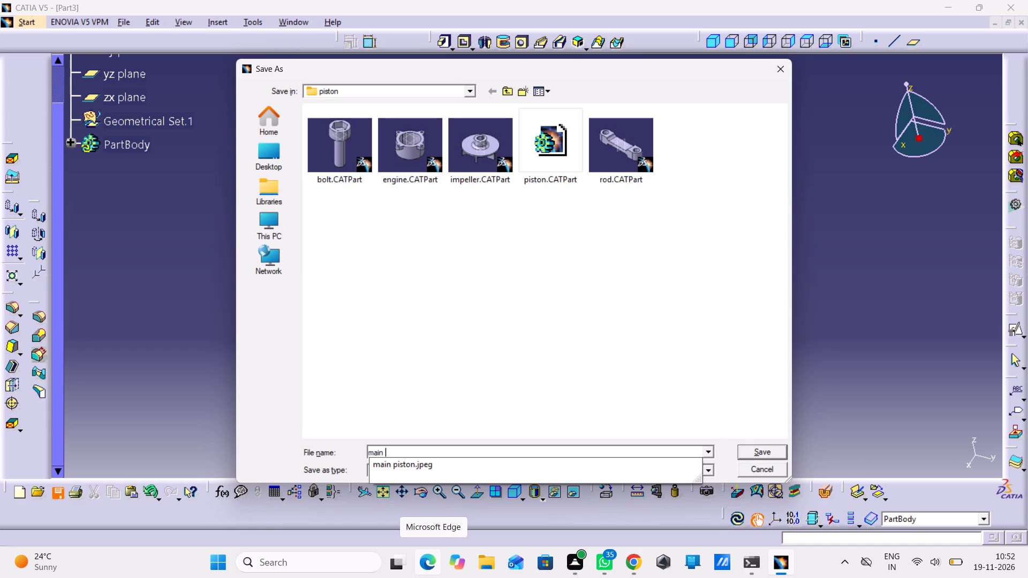
text(pid)
key(BackSpace)
text(ss)
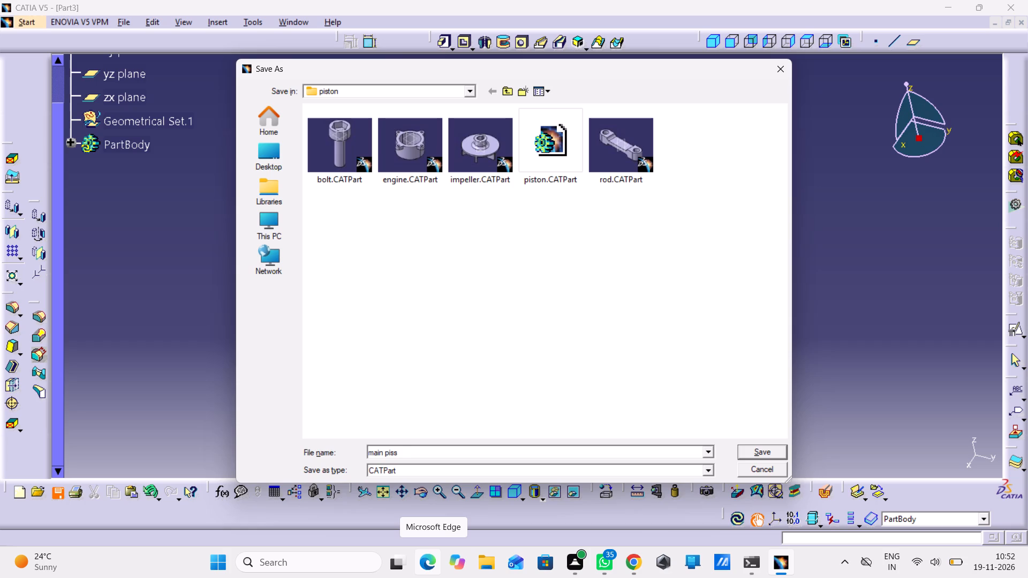
key(BackSpace)
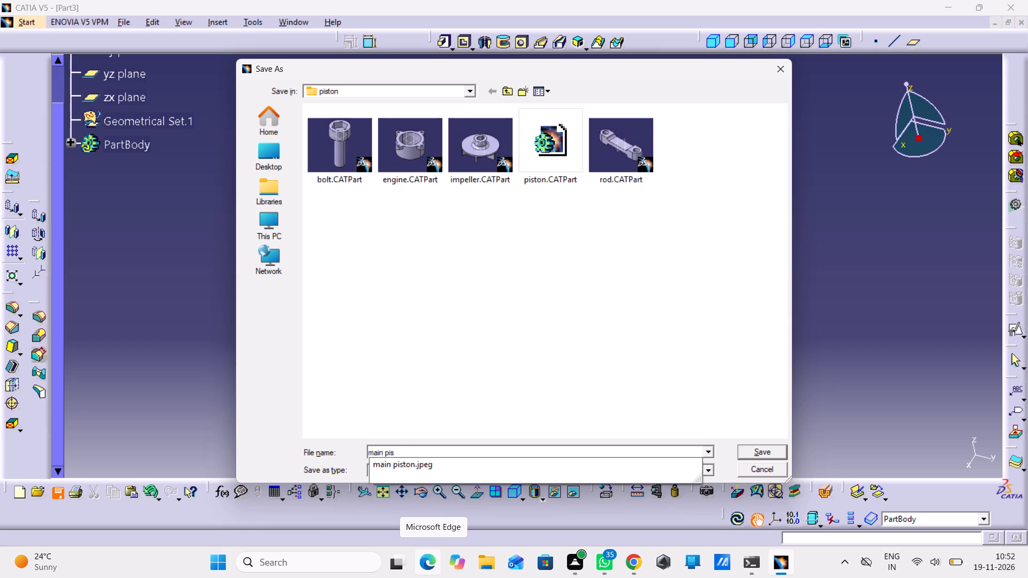
text(ton)
key(Return)
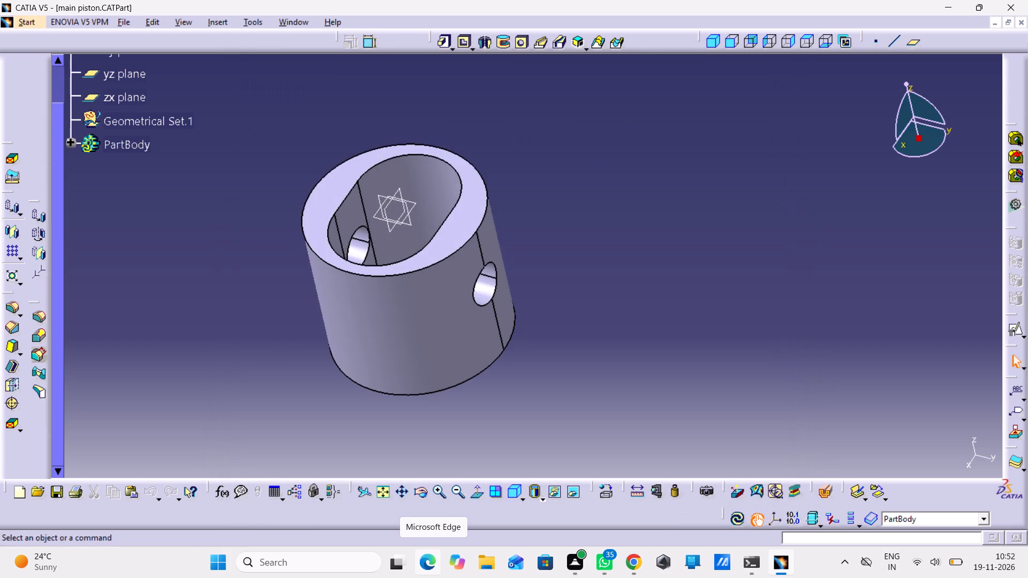
Print the part to a PDF named "main piston" in the piston folder with Microsoft Print to PDF.
key(ctrl+p)
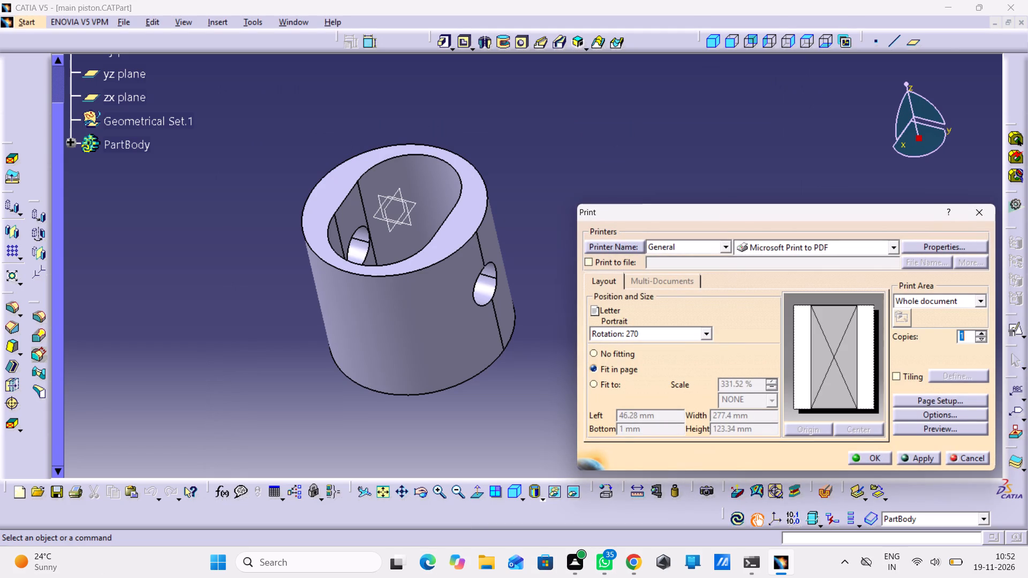
click(862, 459)
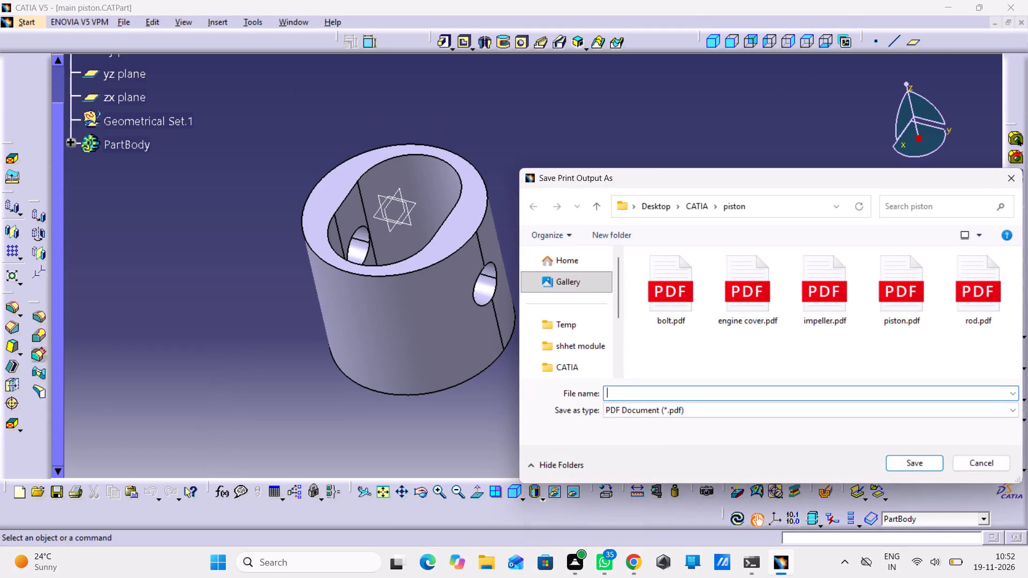
text(main)
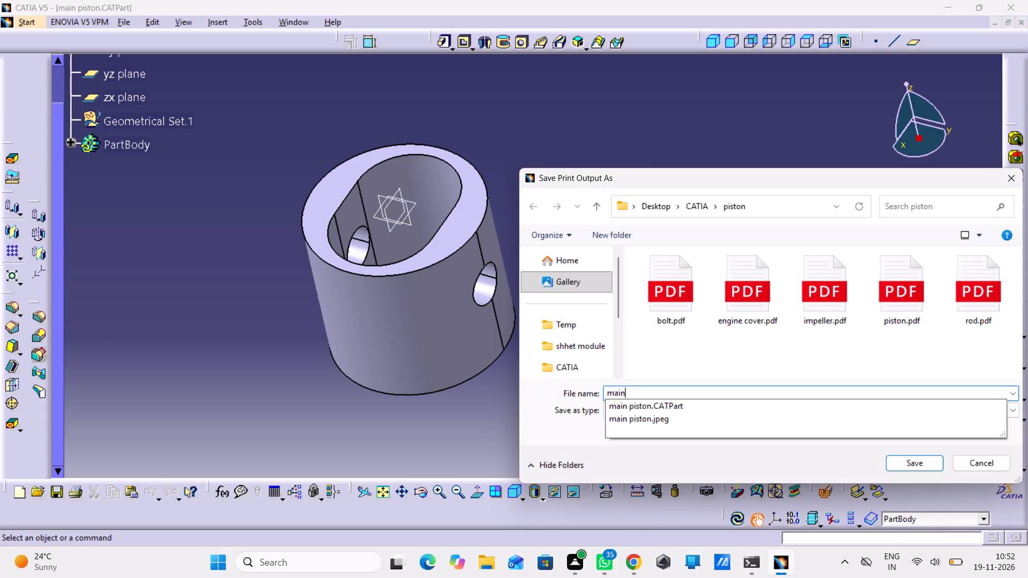
key(space)
text(pisto)
key(n)
key(Return)
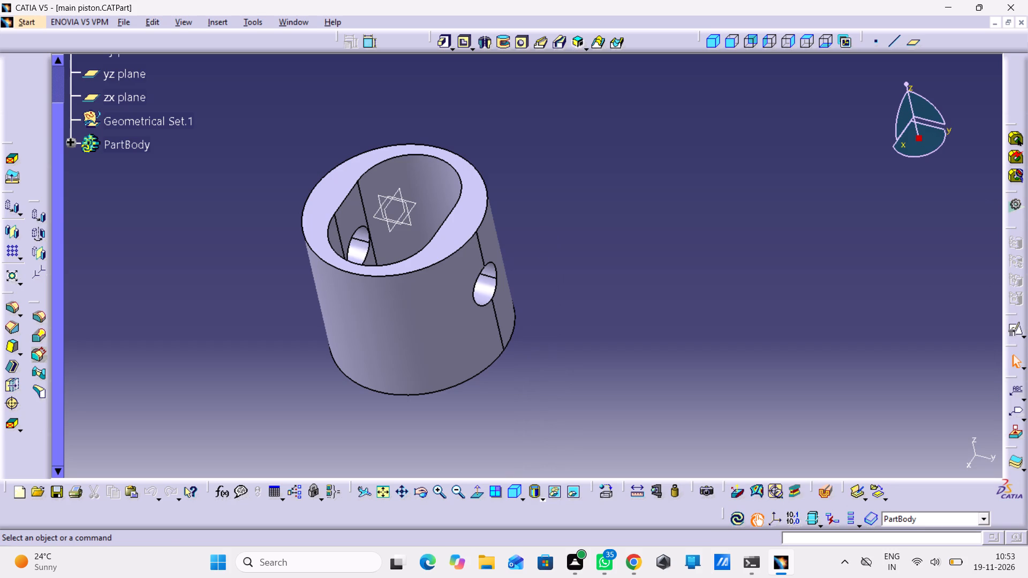
Create a new Part Design part with the default name and options.
click(21, 19)
click(41, 51)
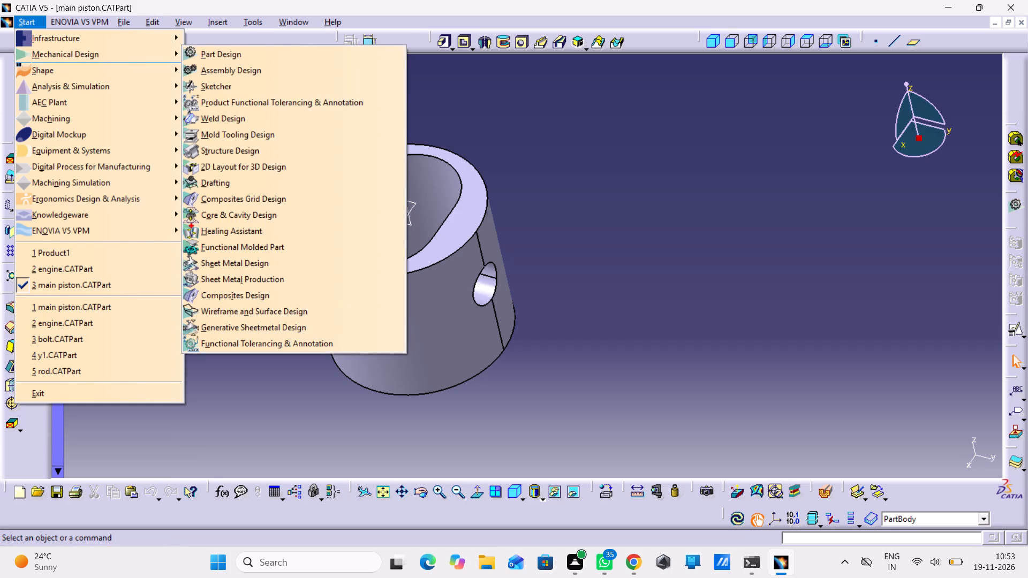
click(199, 51)
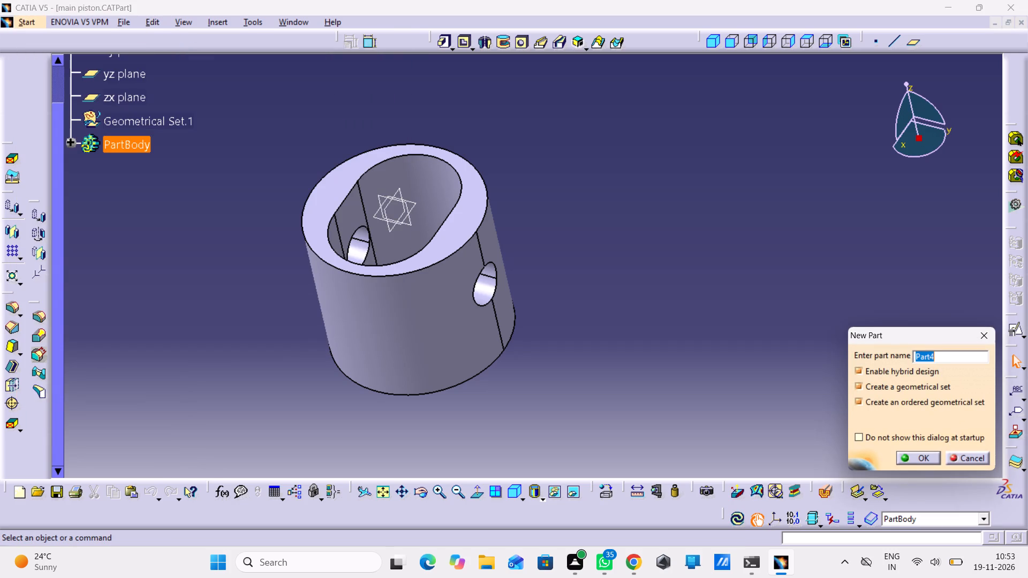
click(916, 457)
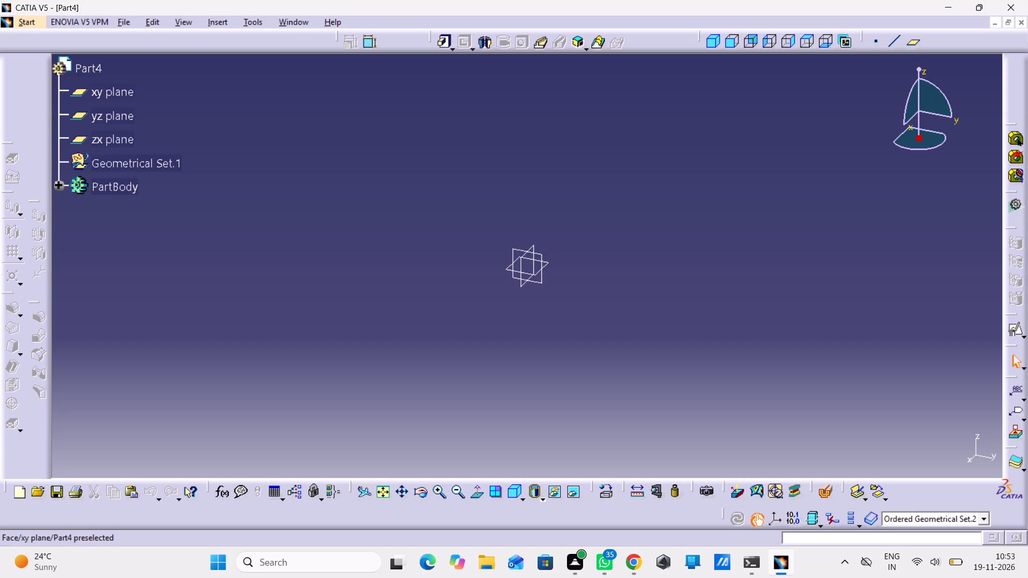
Create a positioned sketch on the xy plane with the axes swapped and the V direction reversed.
drag(548, 265, 547, 289)
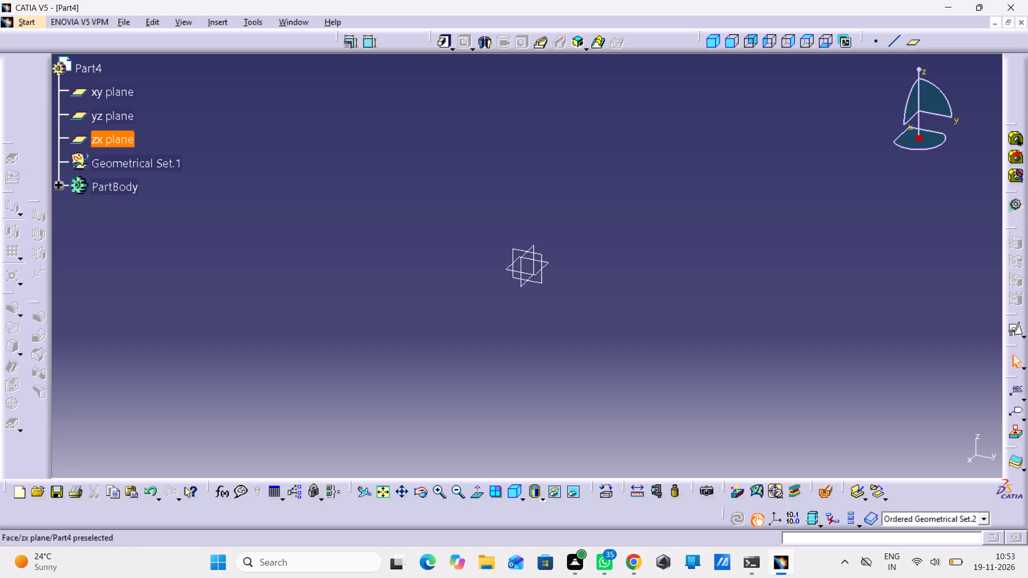
click(550, 263)
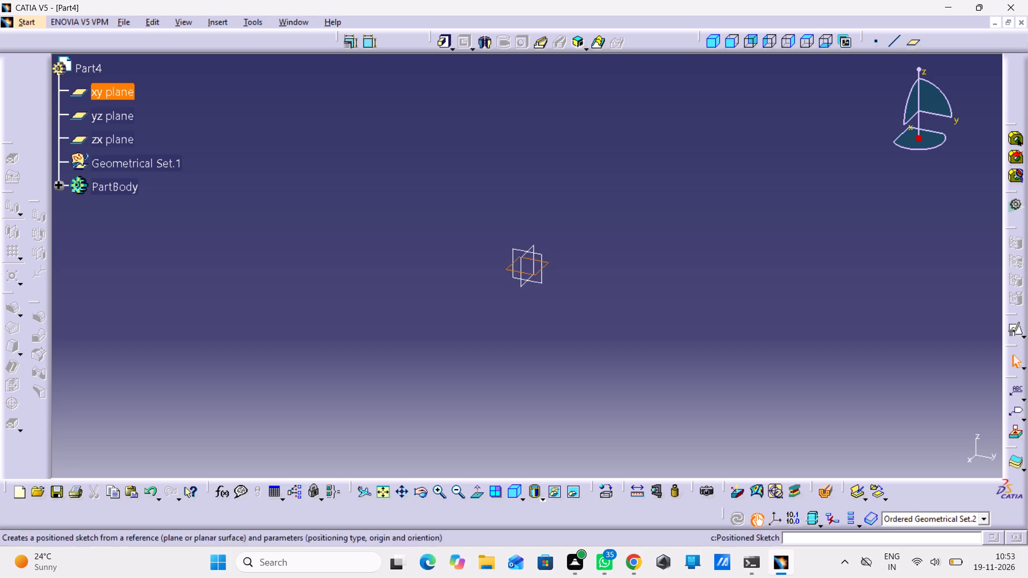
click(1014, 335)
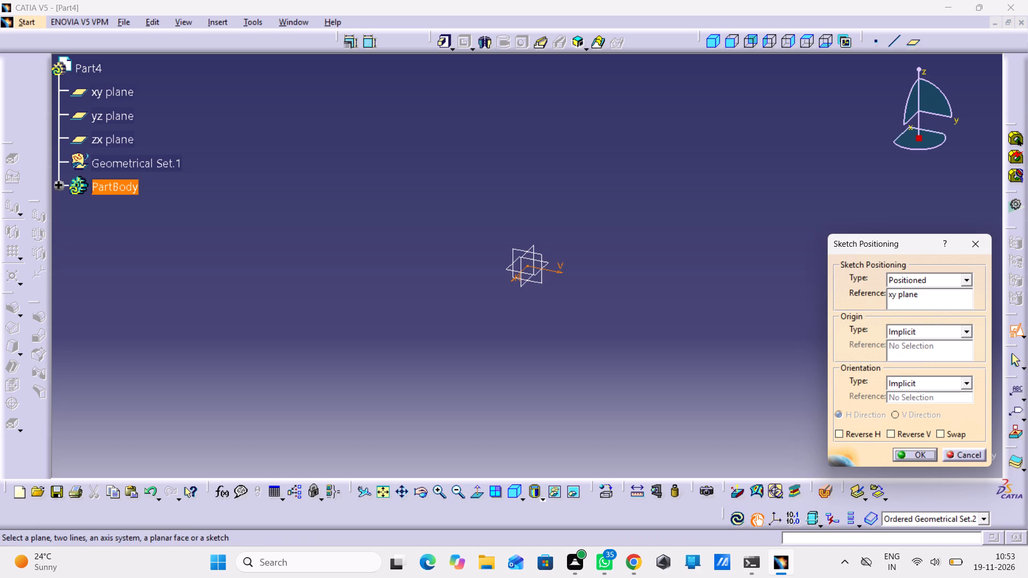
click(953, 437)
click(898, 428)
click(906, 449)
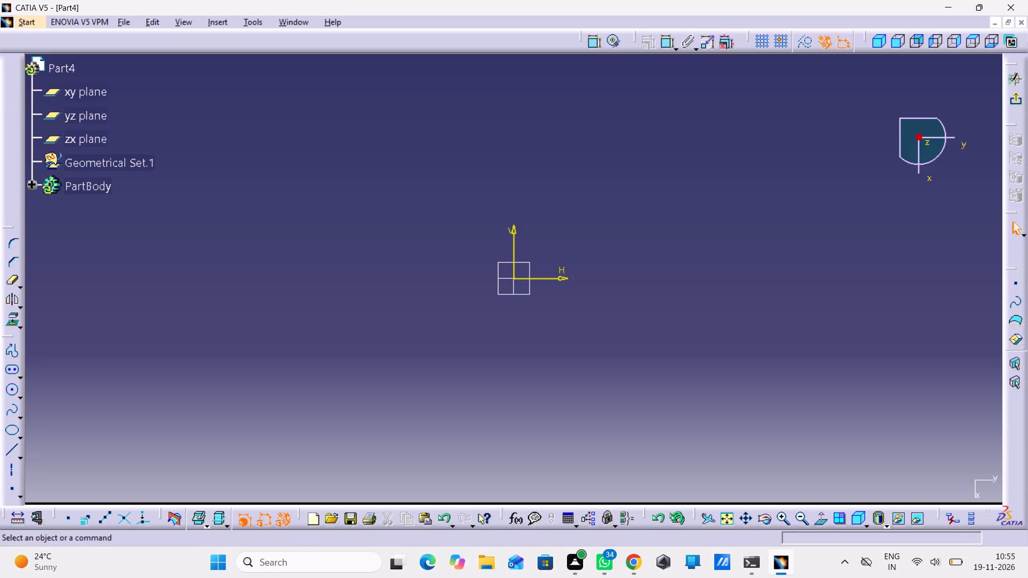
Sketch a circle about 16.3 mm in radius centred on the sketch origin.
click(5, 389)
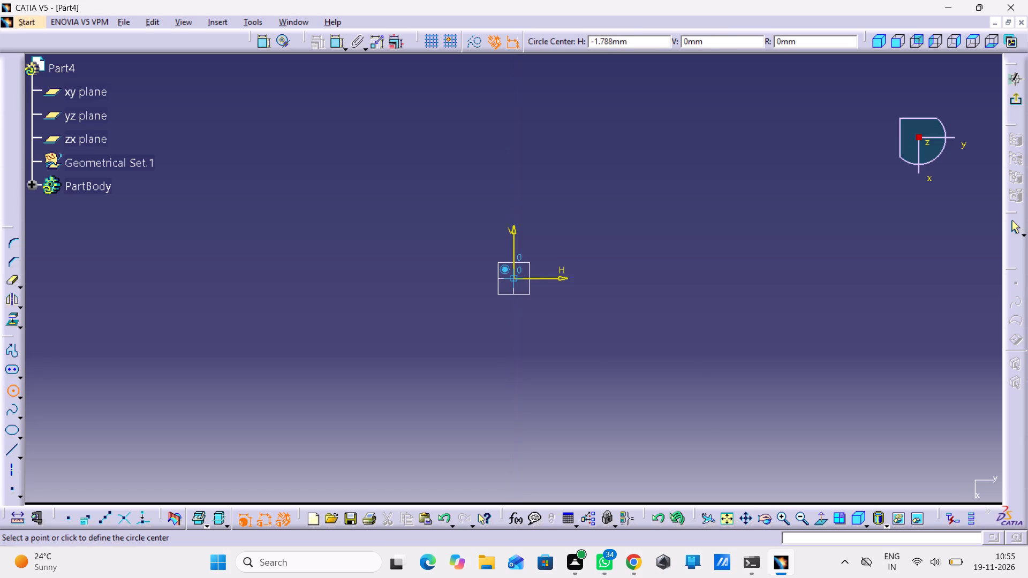
click(513, 278)
click(520, 309)
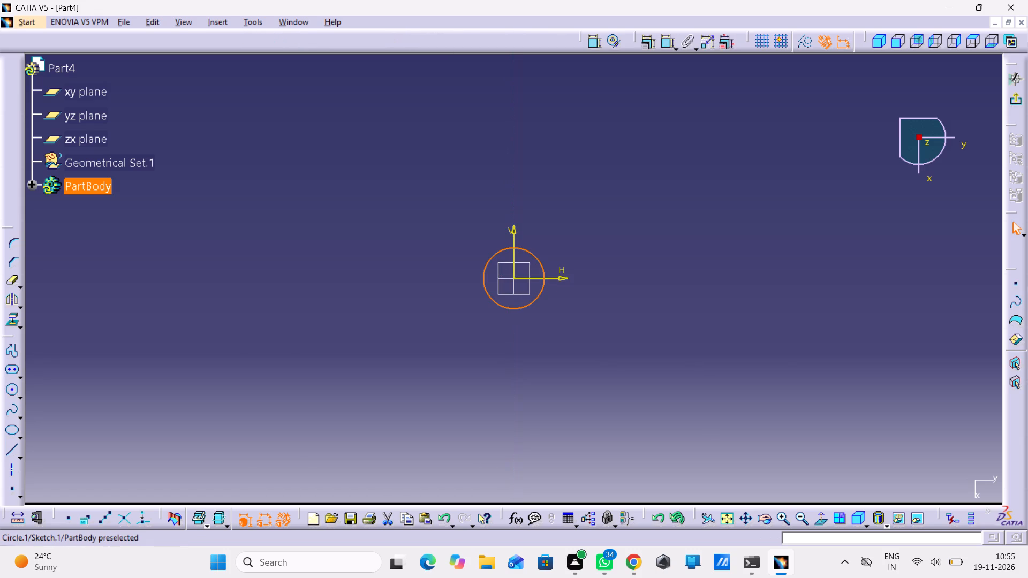
Dimension the circle's radius.
click(670, 45)
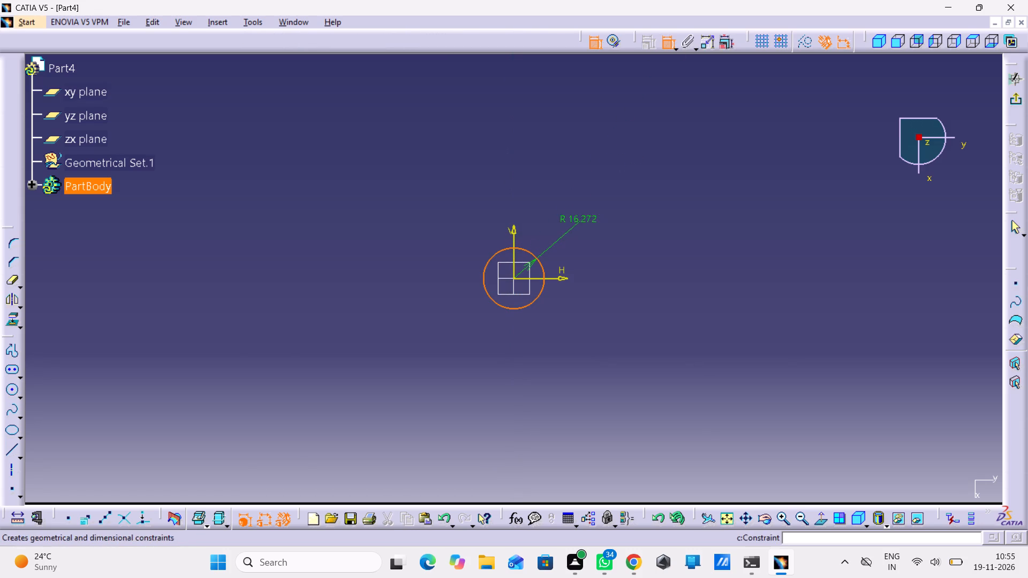
click(556, 242)
right_click(554, 239)
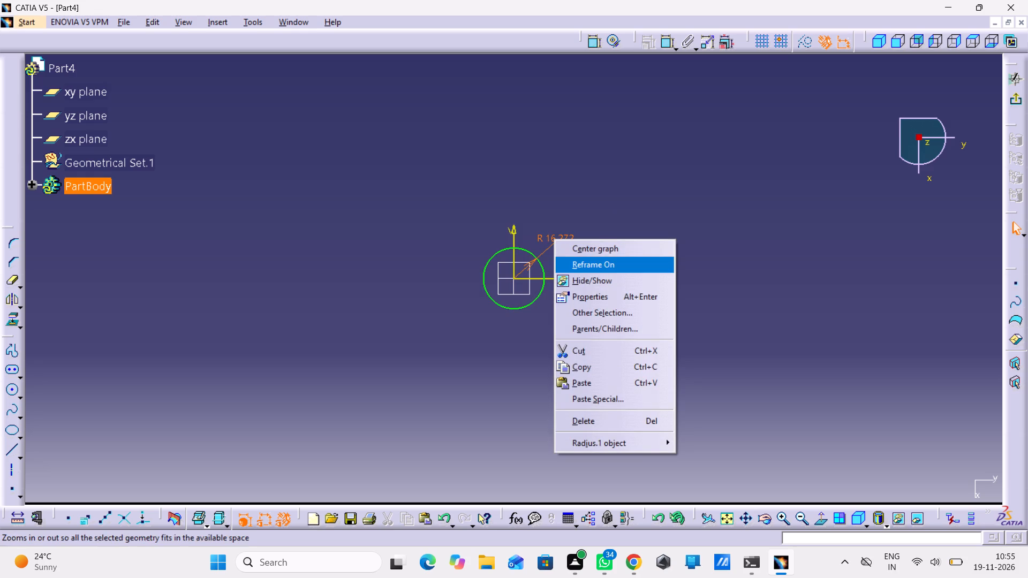
click(598, 438)
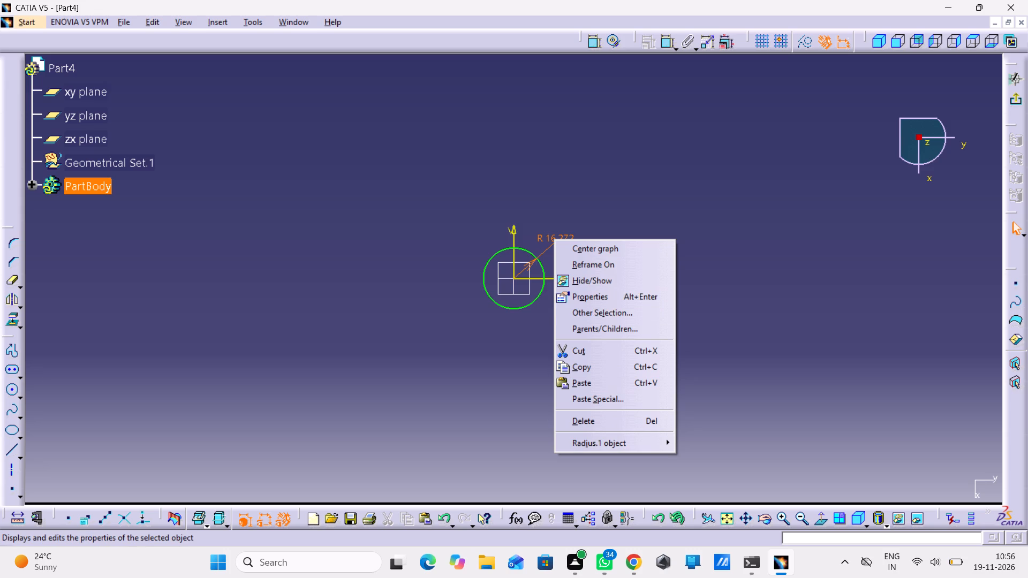
click(739, 413)
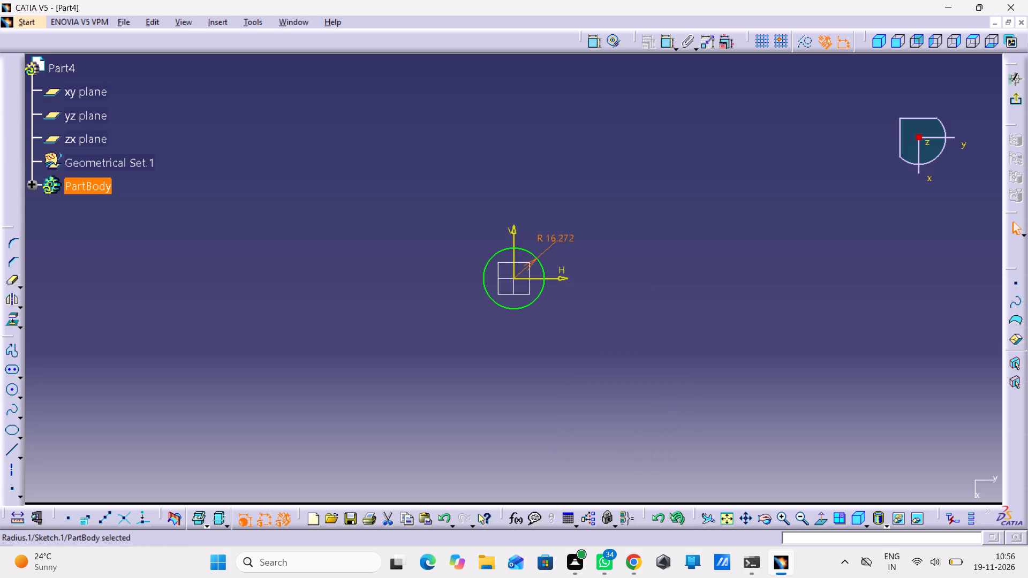
Change the circle's radius dimension to a diameter dimension, set it to 5 mm, and exit the sketch.
click(558, 237)
click(558, 237)
click(558, 237)
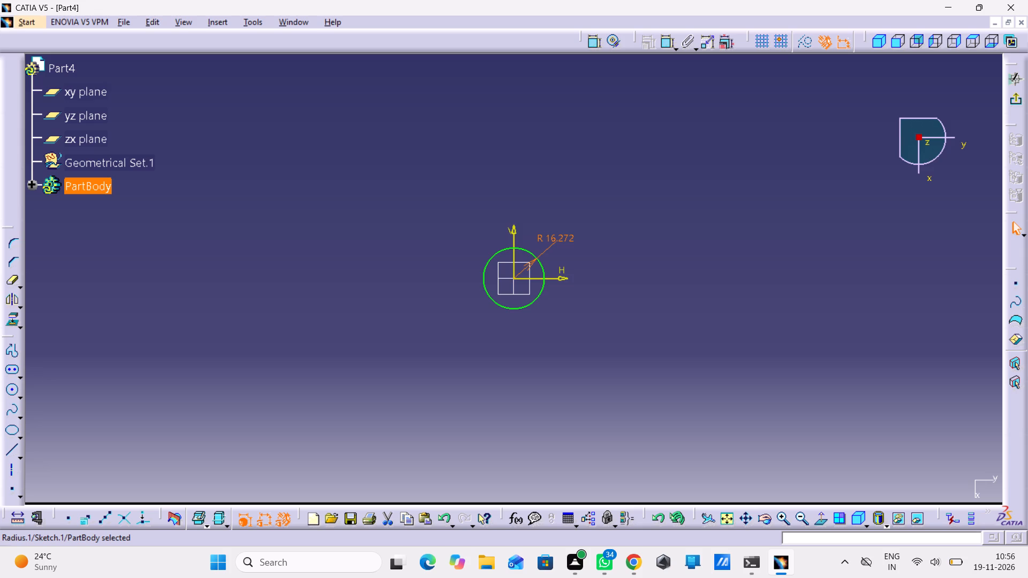
right_click(558, 237)
click(558, 237)
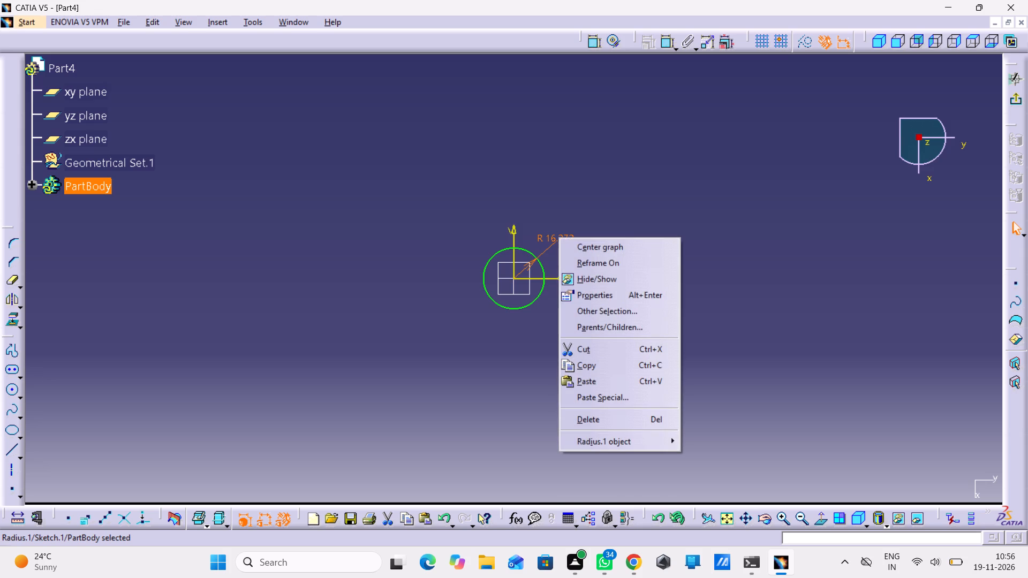
click(589, 200)
double_click(543, 244)
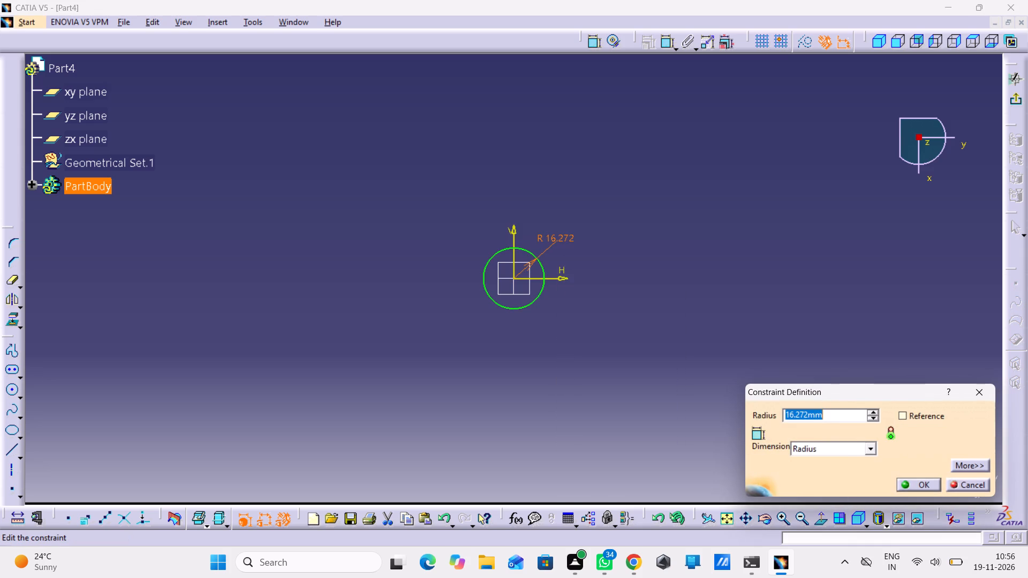
click(836, 451)
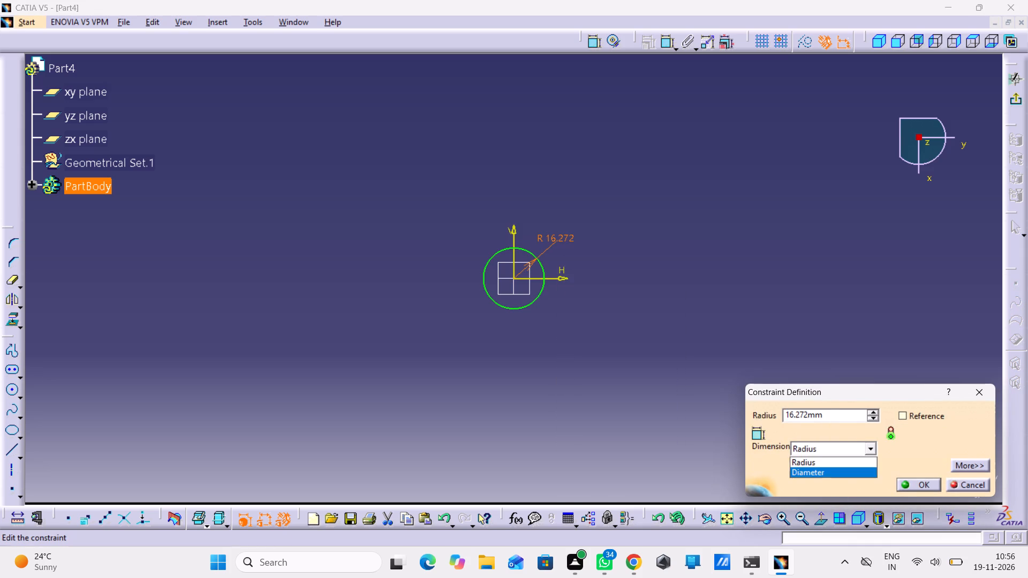
click(825, 474)
drag(832, 417, 766, 419)
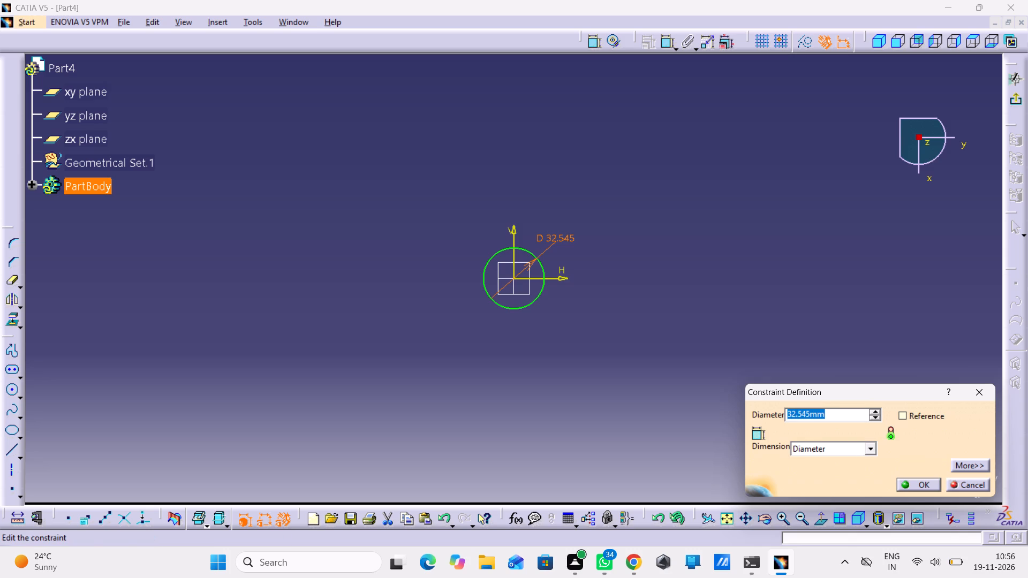
key(5)
key(Return)
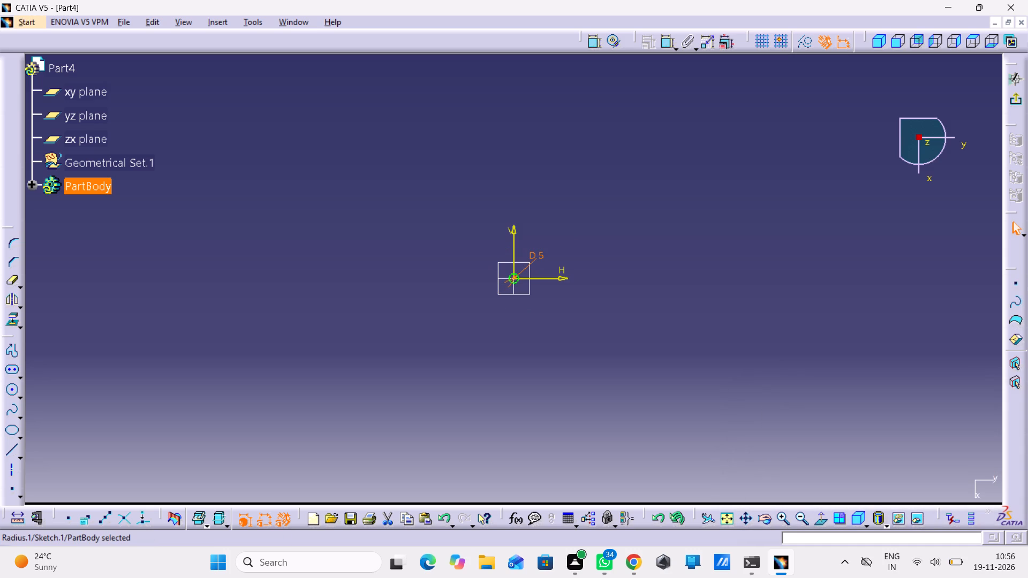
middle_drag(691, 257, 652, 119)
right_click(691, 257)
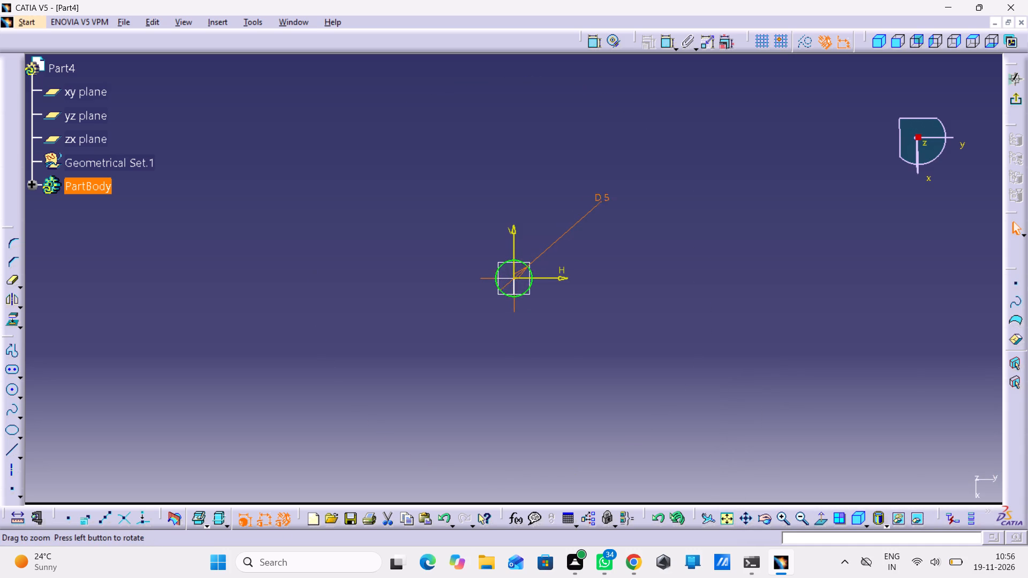
middle_drag(652, 119, 652, 116)
middle_drag(684, 333, 721, 244)
right_click(684, 333)
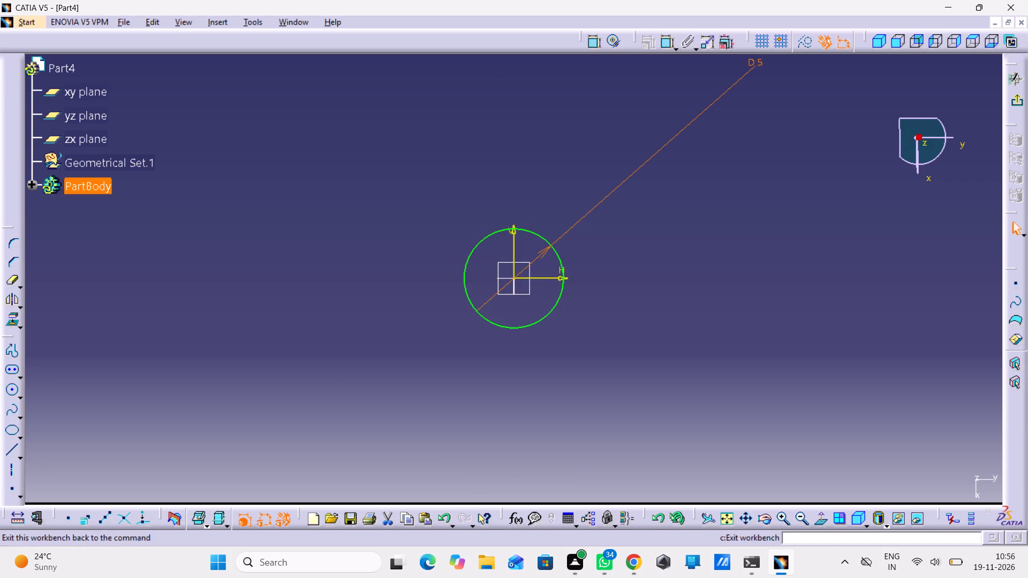
click(1018, 95)
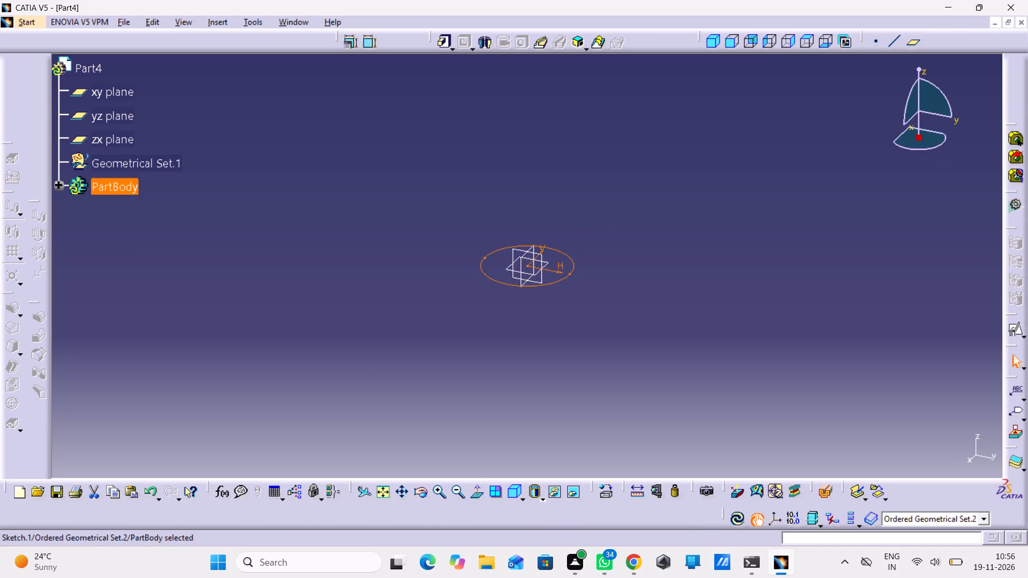
Pad the 5 mm circle sketch by 20 mm in the reversed direction, below the xy plane.
click(449, 44)
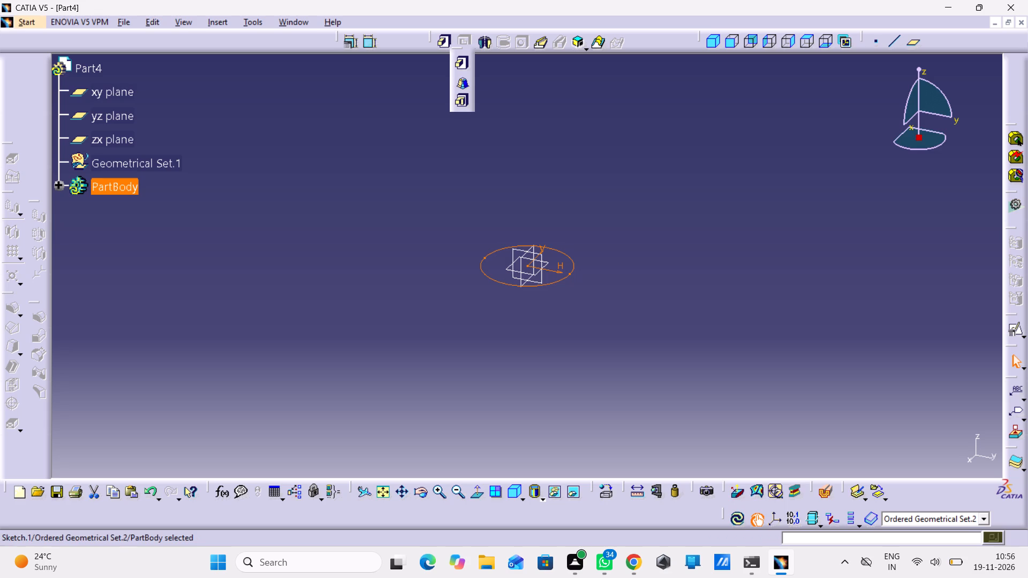
click(463, 72)
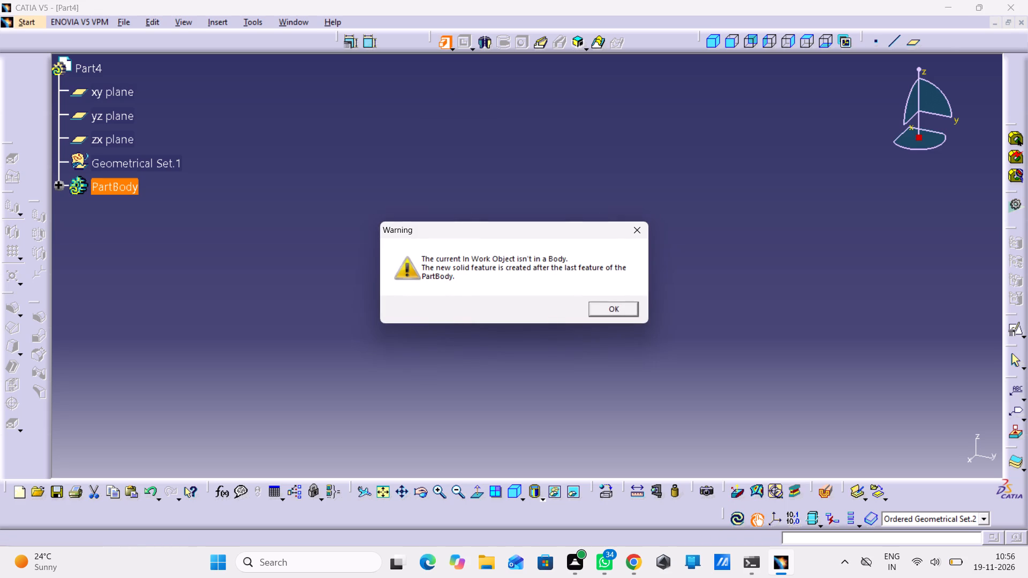
click(600, 307)
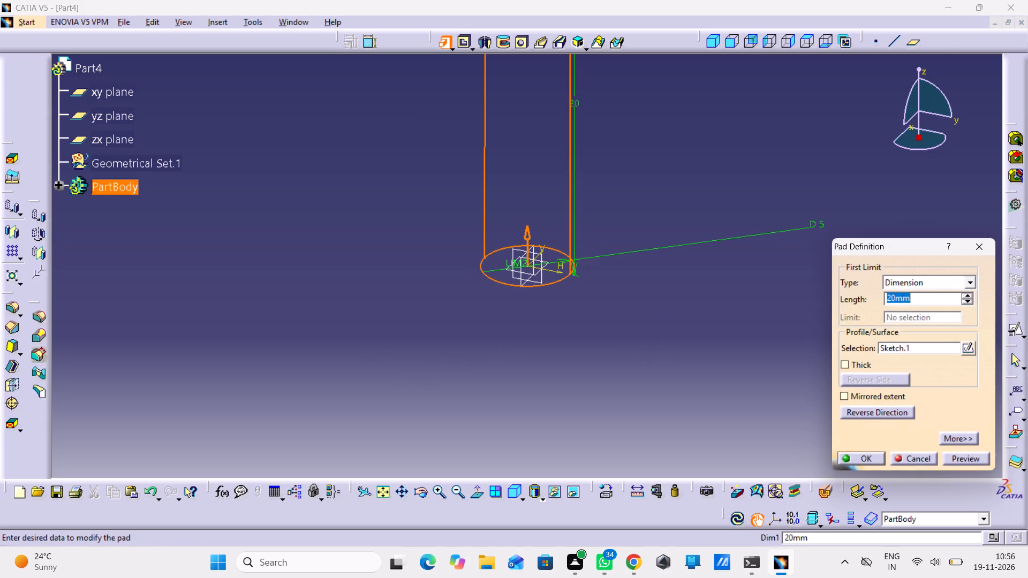
click(845, 412)
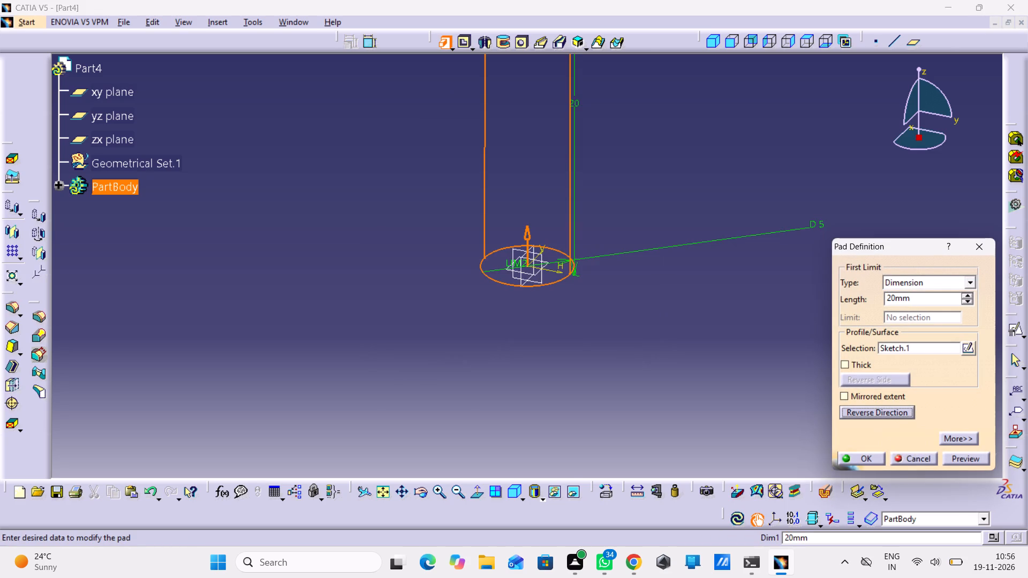
click(850, 456)
click(761, 411)
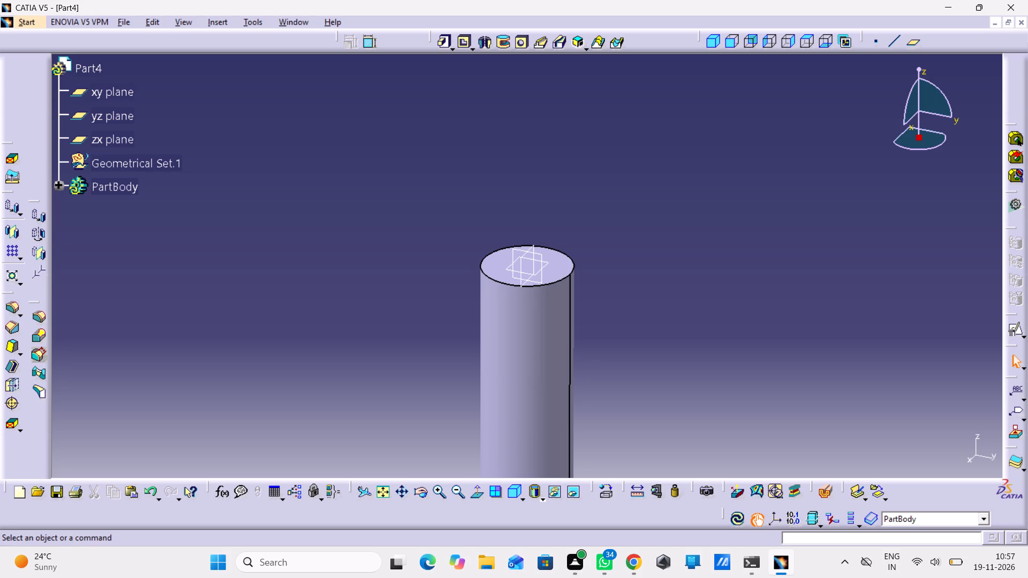
Save the part as "piston pin" in CATPart format in the piston folder.
middle_drag(786, 397, 781, 465)
right_click(786, 395)
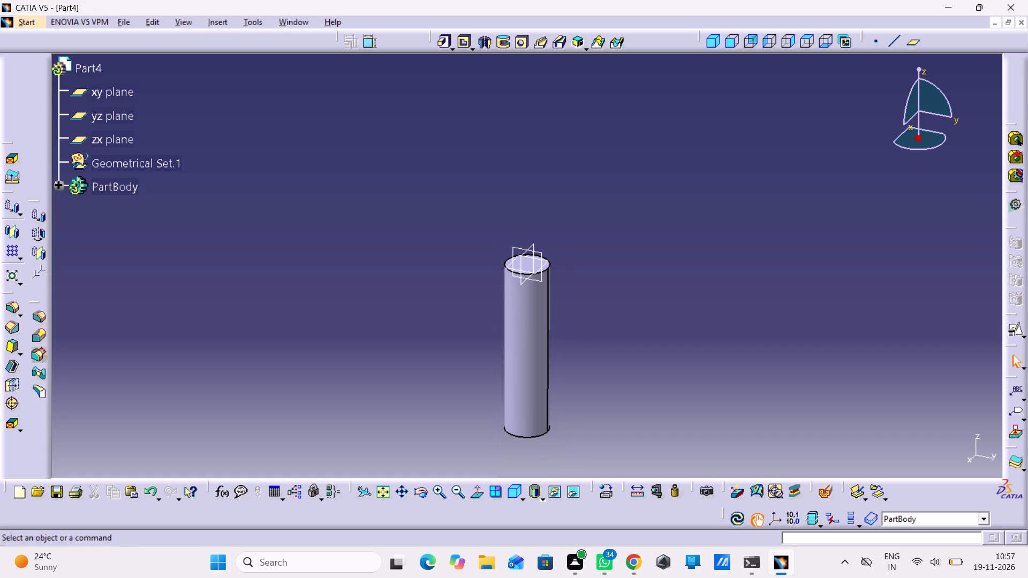
key(ctrl+s)
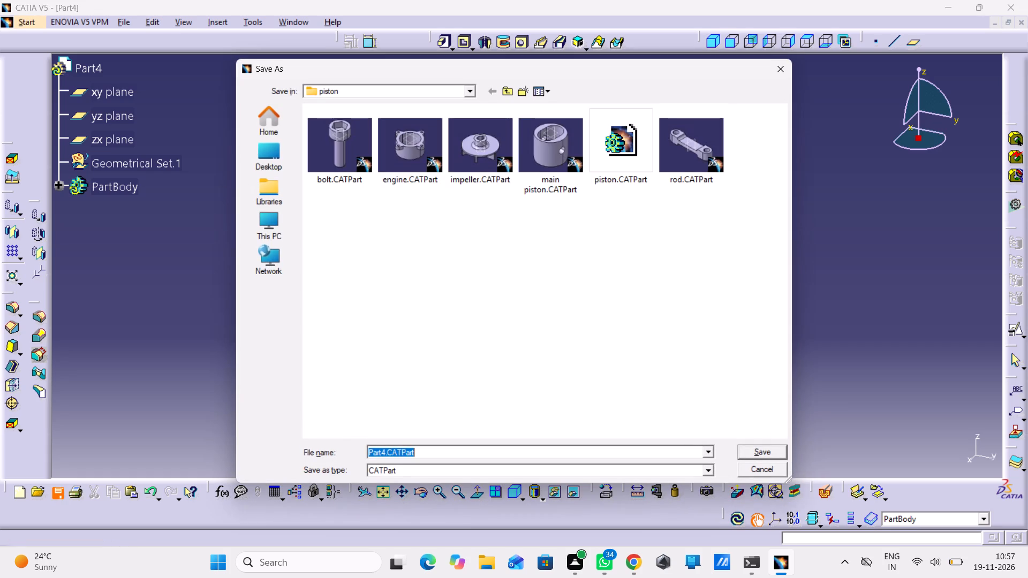
text(pist)
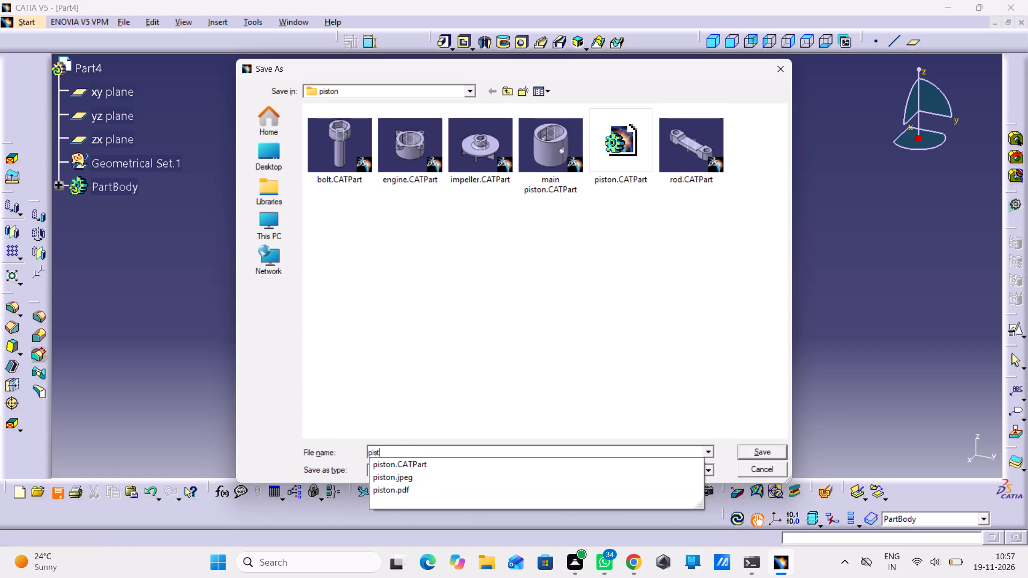
text(o)
key(space)
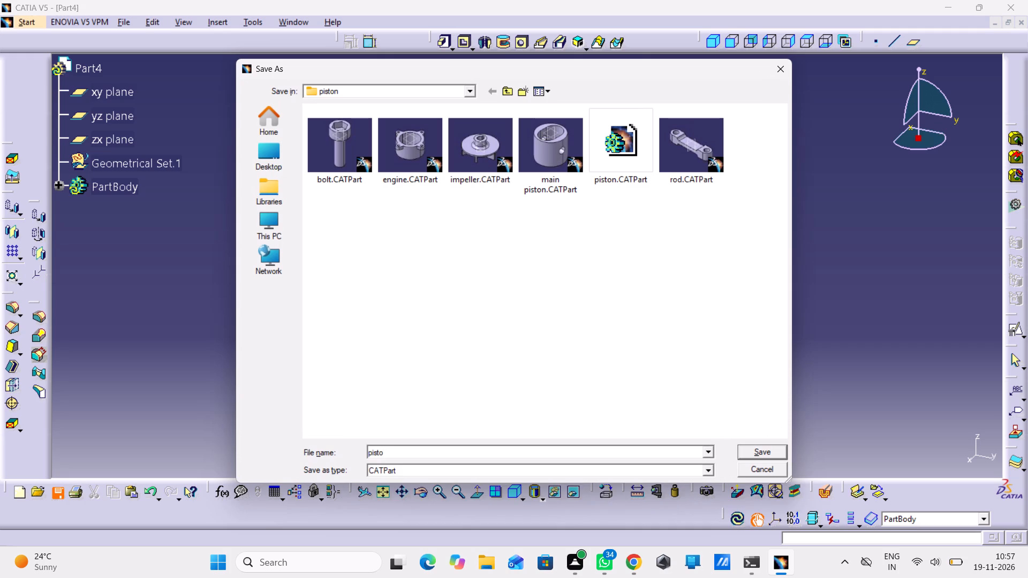
key(BackSpace)
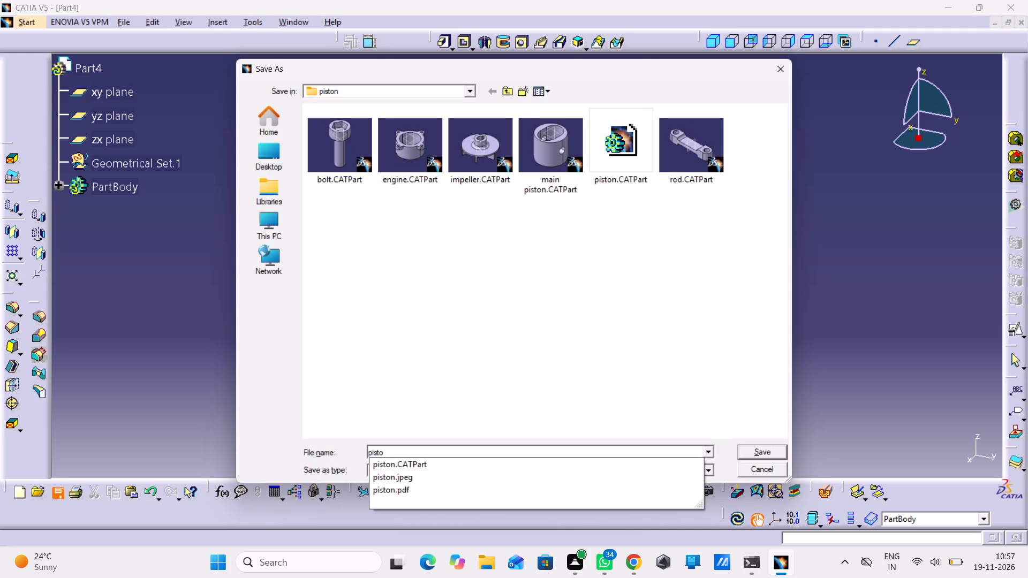
text(n pim)
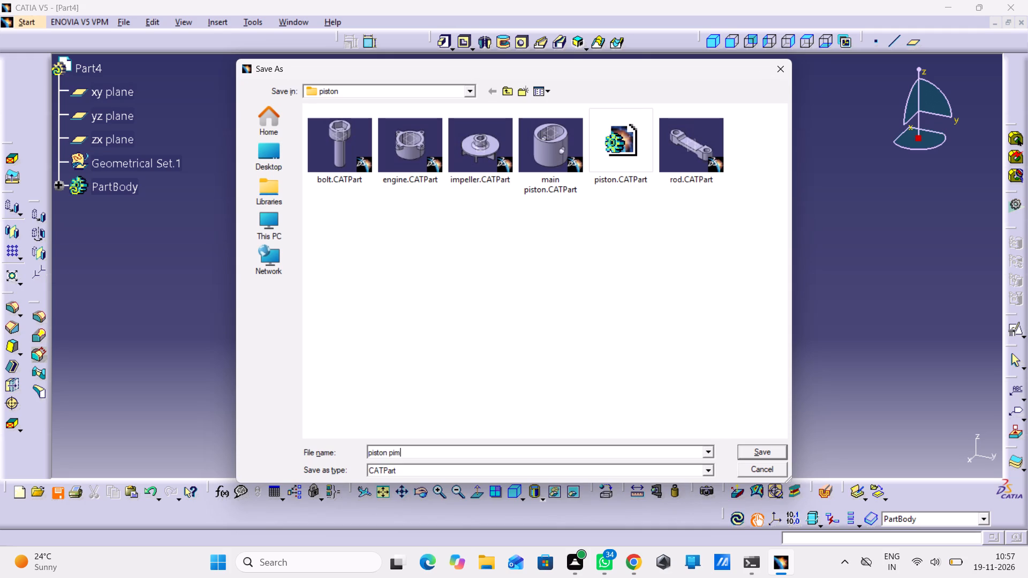
key(BackSpace)
key(n)
key(Return)
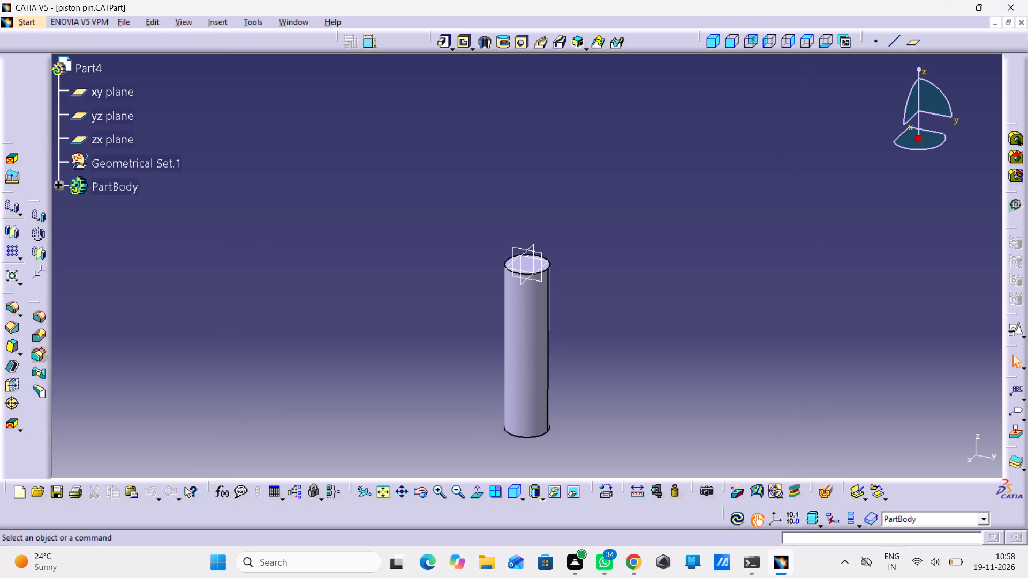
Close the piston pin part's document.
click(1022, 21)
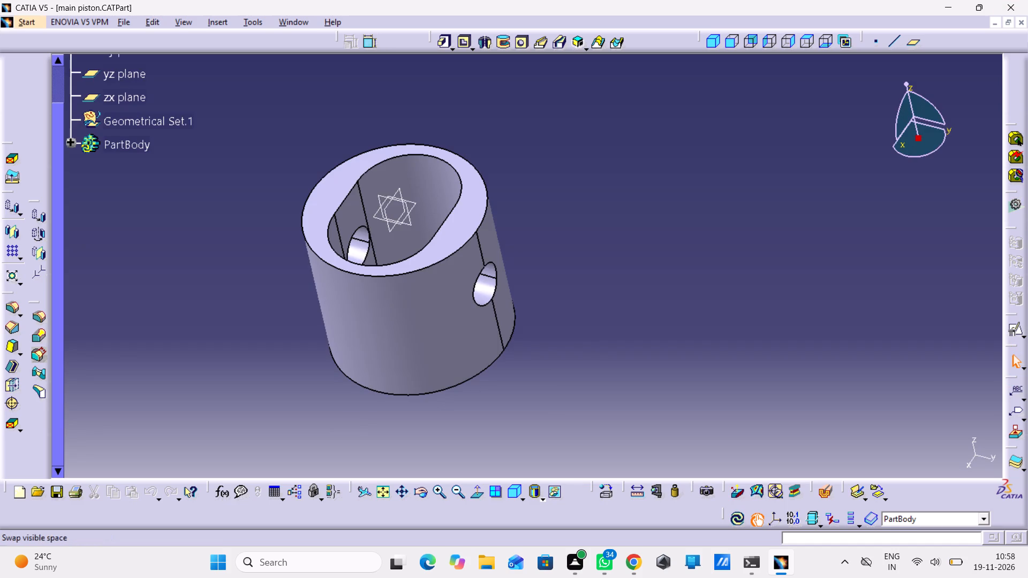